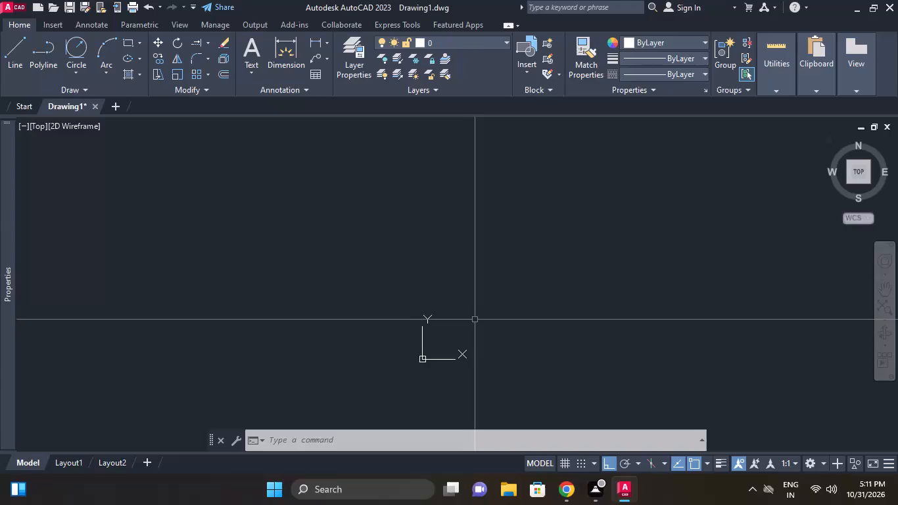
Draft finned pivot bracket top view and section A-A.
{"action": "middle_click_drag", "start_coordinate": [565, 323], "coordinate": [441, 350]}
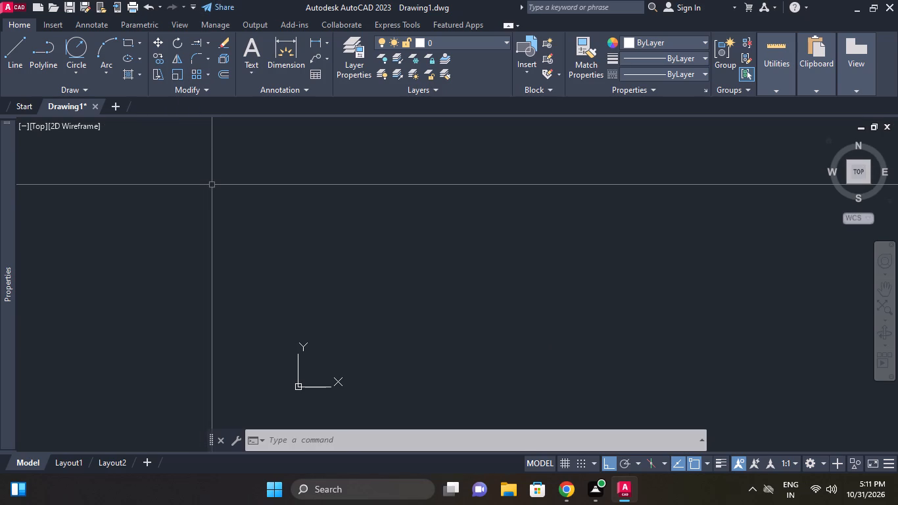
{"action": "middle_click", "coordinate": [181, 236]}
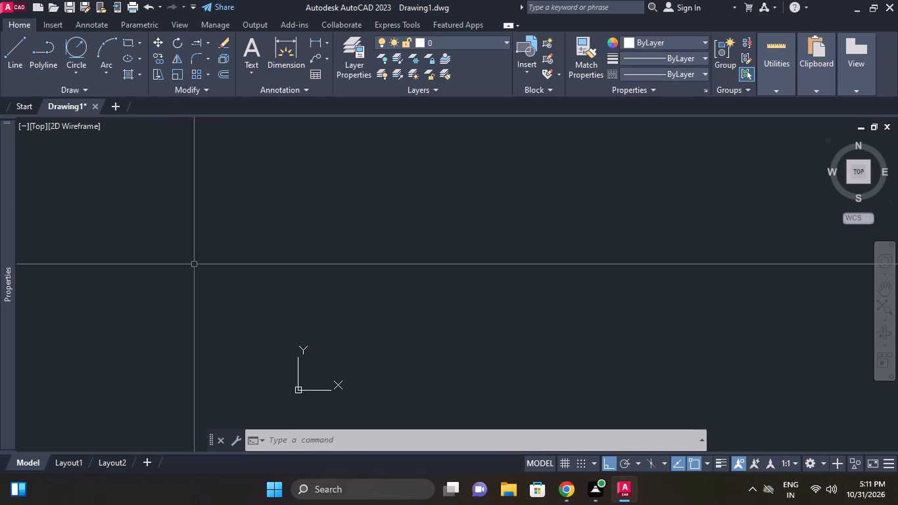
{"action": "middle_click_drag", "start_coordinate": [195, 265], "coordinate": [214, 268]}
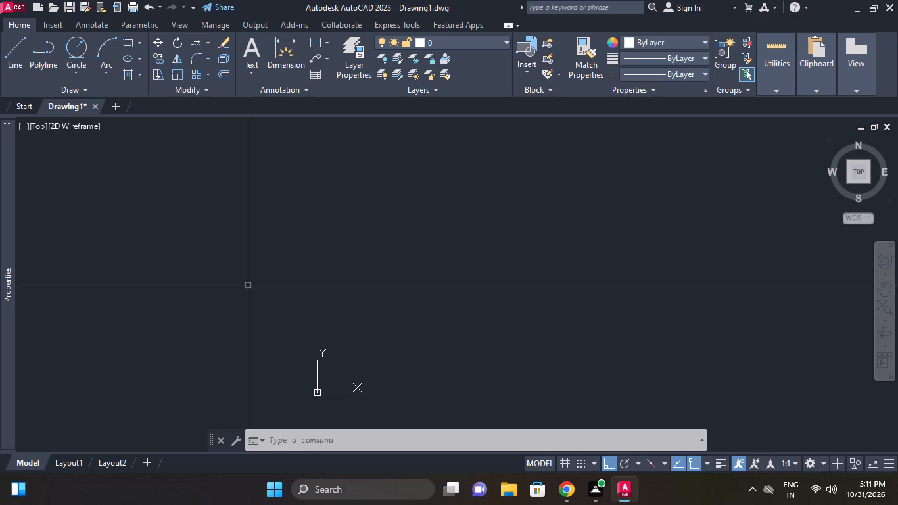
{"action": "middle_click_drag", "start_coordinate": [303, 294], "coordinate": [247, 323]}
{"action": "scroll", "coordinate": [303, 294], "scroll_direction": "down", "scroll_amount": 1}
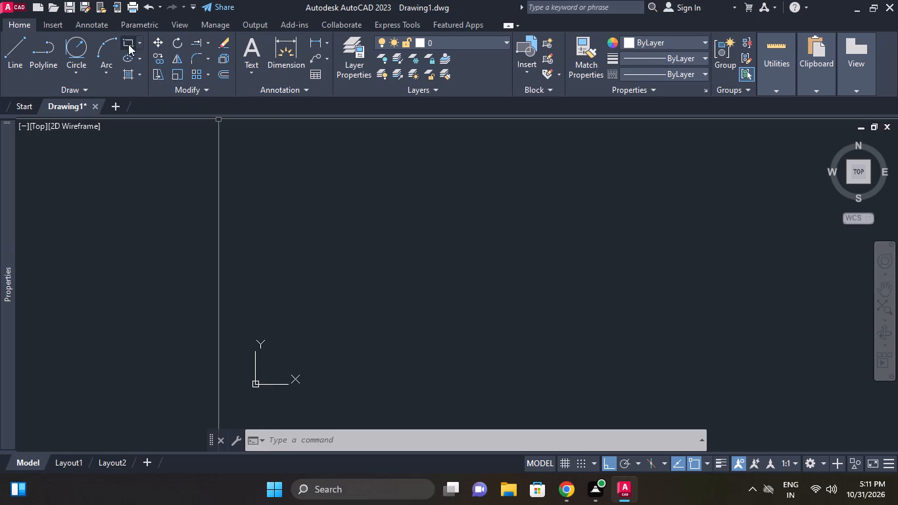
Draw a circle of diameter 28 in the empty area above and beyond the origin.
{"action": "left_click", "coordinate": [72, 65]}
{"action": "left_click", "coordinate": [106, 116]}
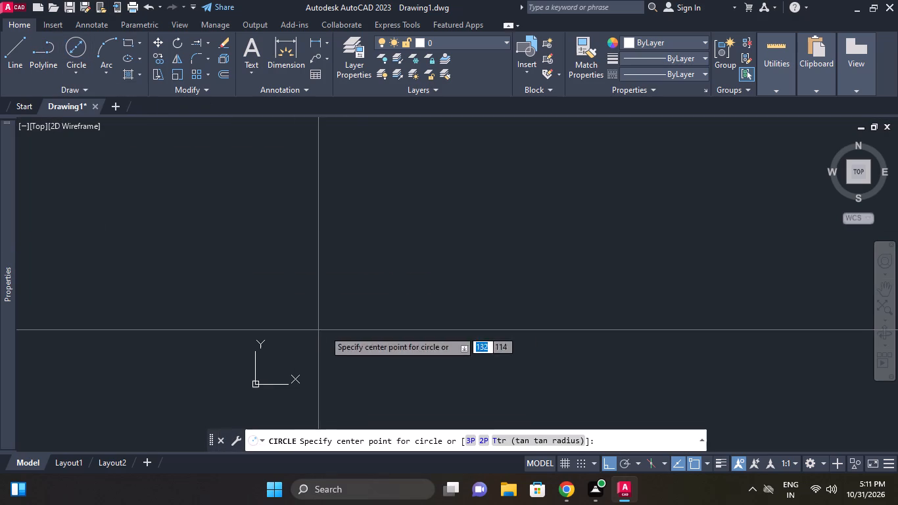
{"action": "left_click", "coordinate": [471, 269]}
{"action": "type", "text": "28"}
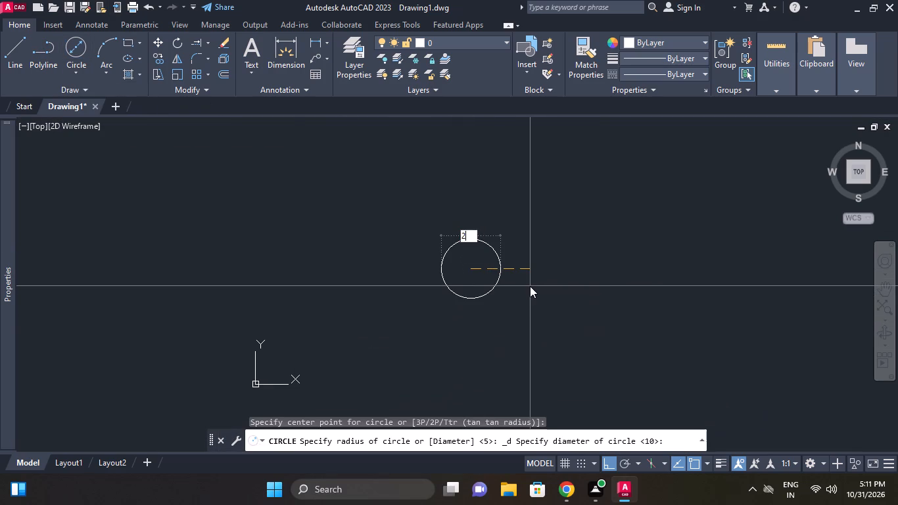
{"action": "key", "text": "Return"}
{"action": "scroll", "coordinate": [476, 241], "scroll_direction": "up", "scroll_amount": 4}
{"action": "middle_click_drag", "start_coordinate": [496, 311], "coordinate": [503, 197]}
{"action": "right_click", "coordinate": [535, 229]}
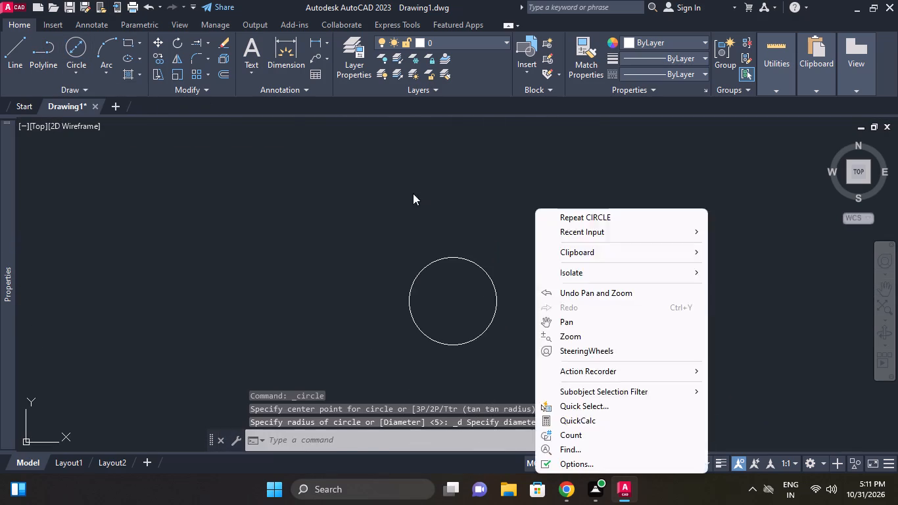
{"action": "left_click", "coordinate": [413, 193]}
{"action": "left_click", "coordinate": [329, 191]}
Draw a circle of diameter 31 concentric with the 28-diameter circle.
{"action": "left_click", "coordinate": [79, 50]}
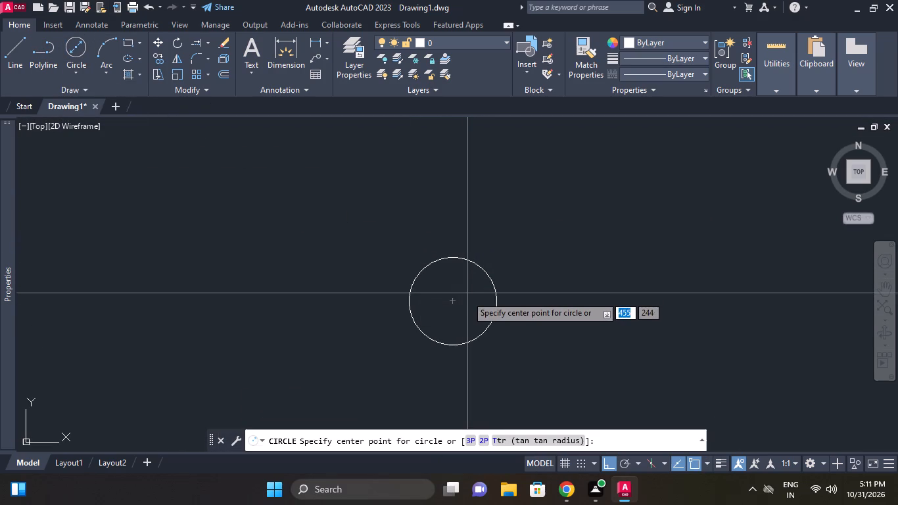
{"action": "left_click", "coordinate": [454, 303]}
{"action": "type", "text": "31"}
{"action": "key", "text": "Return"}
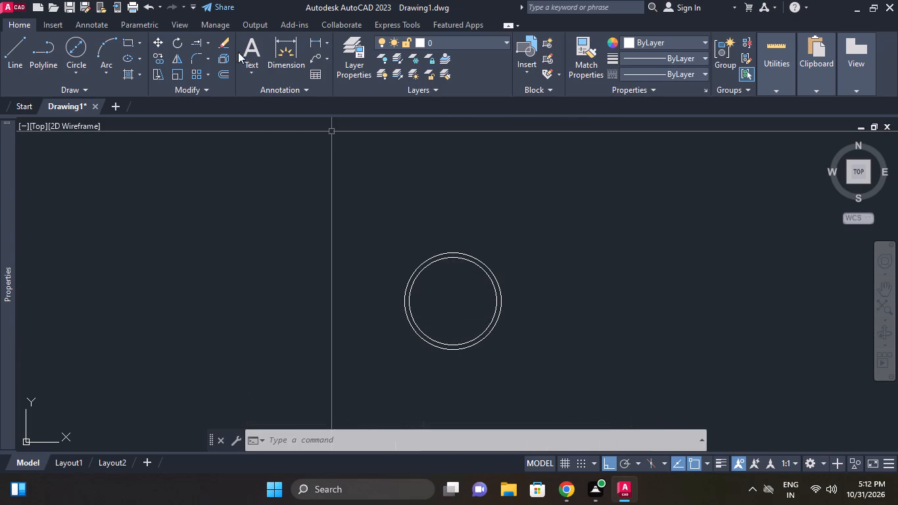
Draw a circle of diameter 38 on the same centre as the two existing circles.
{"action": "left_click", "coordinate": [72, 51]}
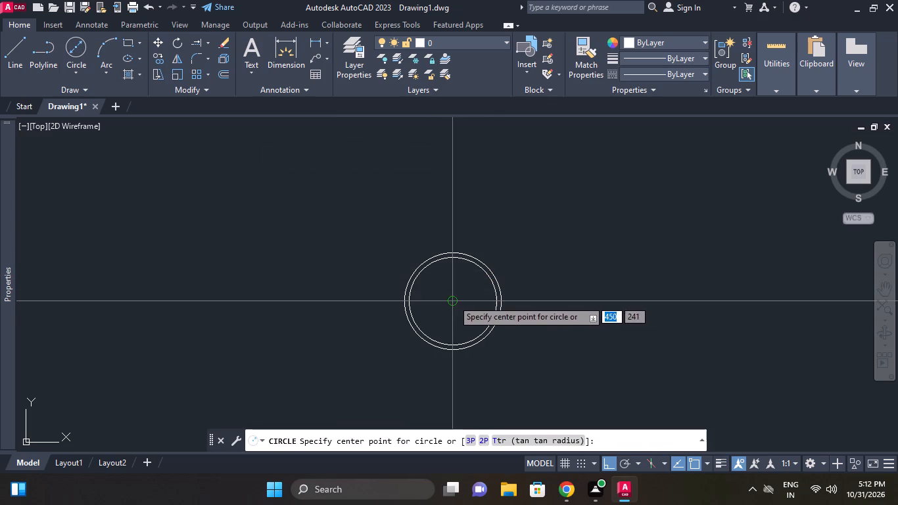
{"action": "left_click", "coordinate": [453, 300]}
{"action": "type", "text": "38"}
{"action": "key", "text": "Return"}
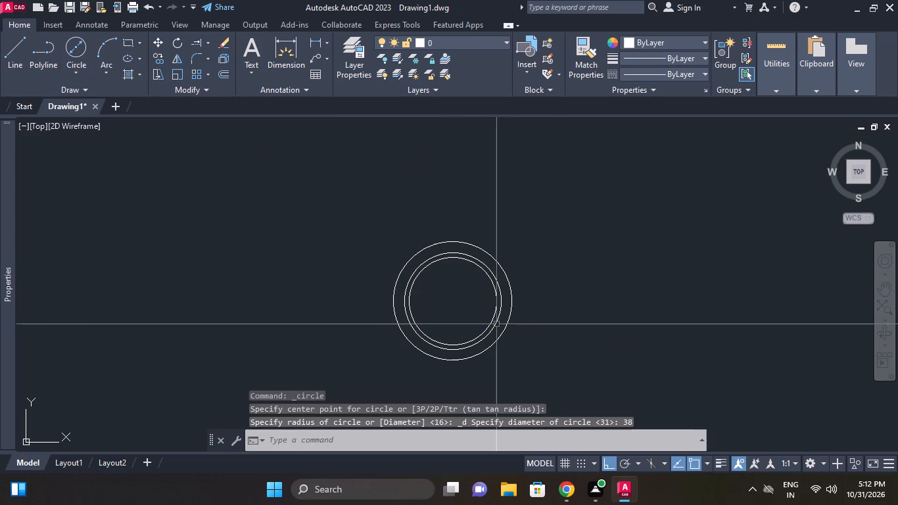
{"action": "right_click", "coordinate": [563, 234]}
{"action": "left_click", "coordinate": [277, 233]}
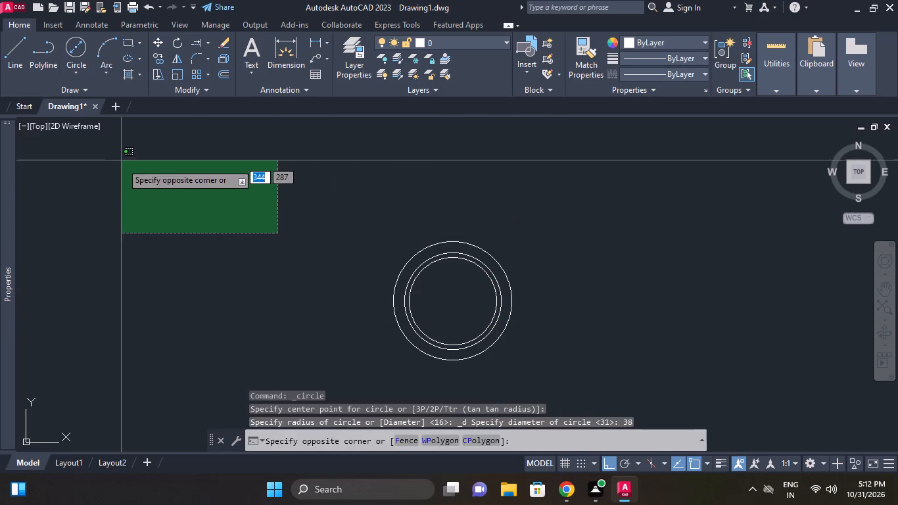
{"action": "left_click", "coordinate": [129, 189]}
Draw an outermost concentric circle of diameter 50 on the shared centre.
{"action": "left_click", "coordinate": [69, 55]}
{"action": "left_click", "coordinate": [456, 300]}
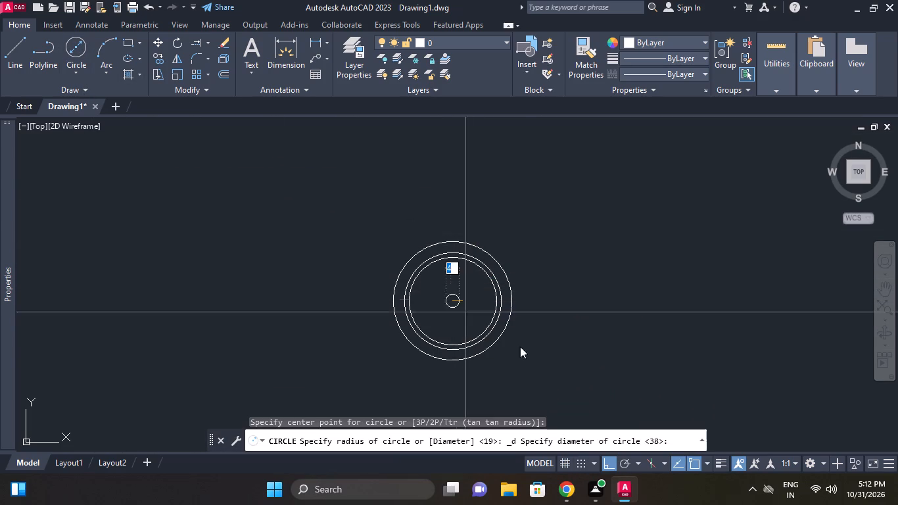
{"action": "type", "text": "50"}
{"action": "key", "text": "Return"}
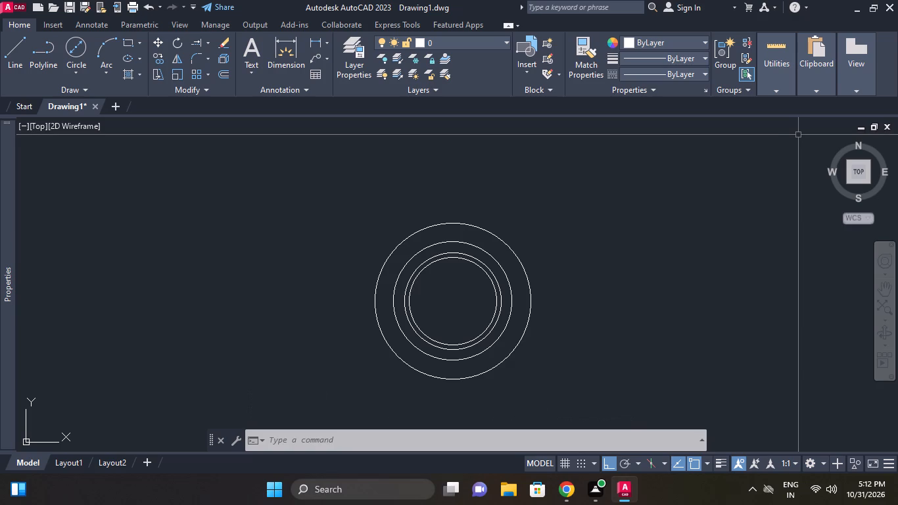
Draw a horizontal line 65 long from the centre of the concentric circles towards the right.
{"action": "middle_click_drag", "start_coordinate": [522, 237], "coordinate": [472, 189]}
{"action": "left_click", "coordinate": [3, 41]}
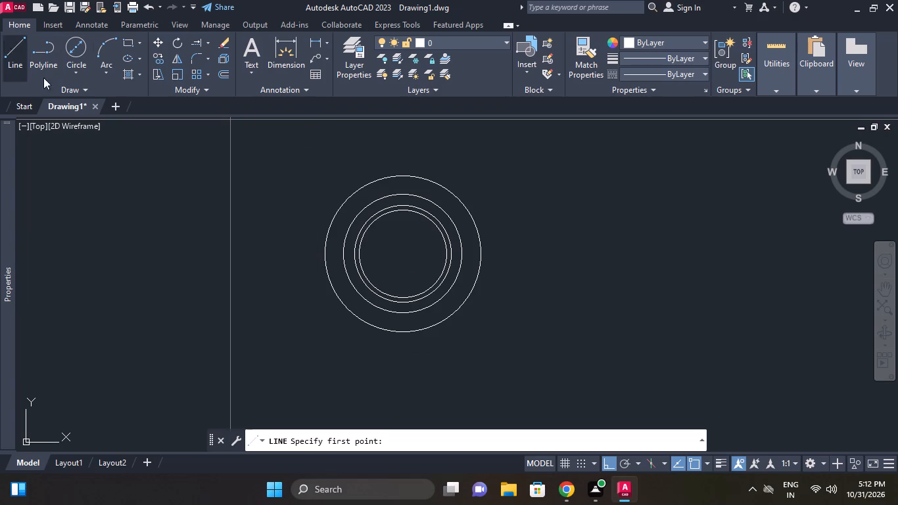
{"action": "left_click", "coordinate": [398, 258]}
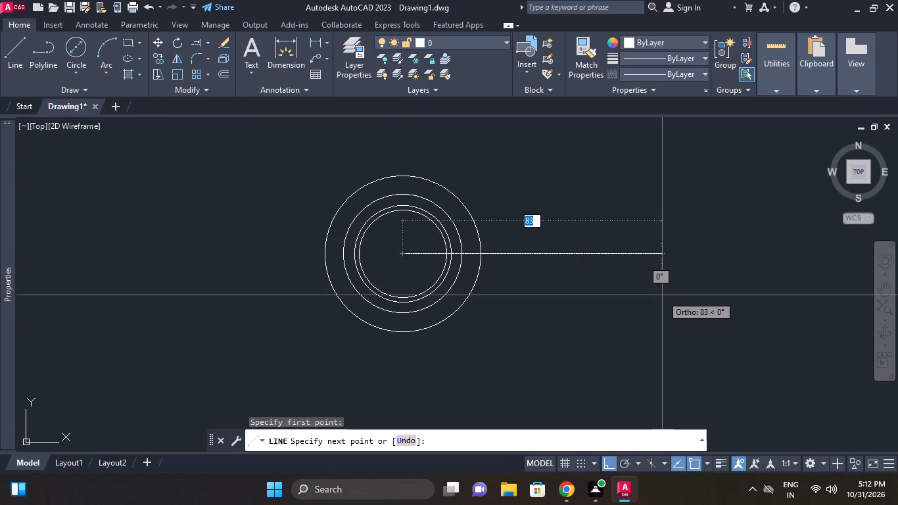
{"action": "type", "text": "65"}
{"action": "key", "text": "Return"}
{"action": "key", "text": "Return"}
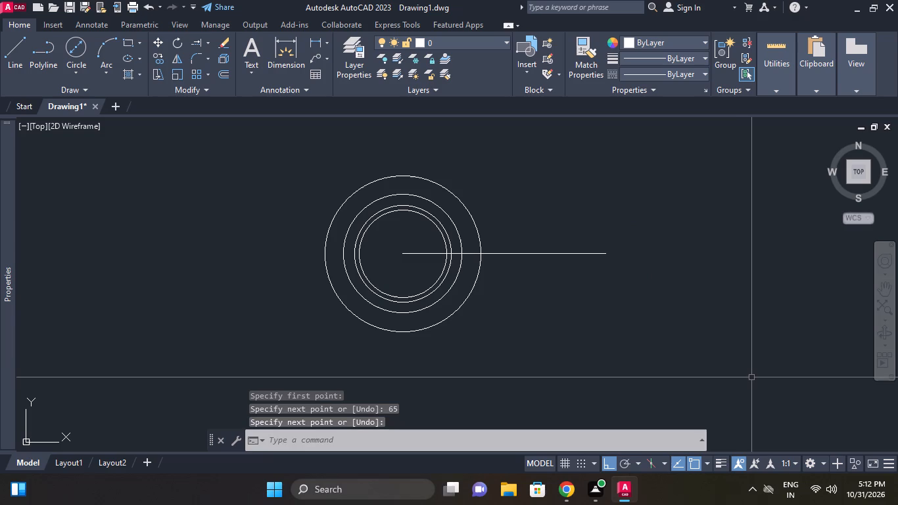
Offset the horizontal centre line by 11 to both sides, above and below.
{"action": "left_click", "coordinate": [218, 75]}
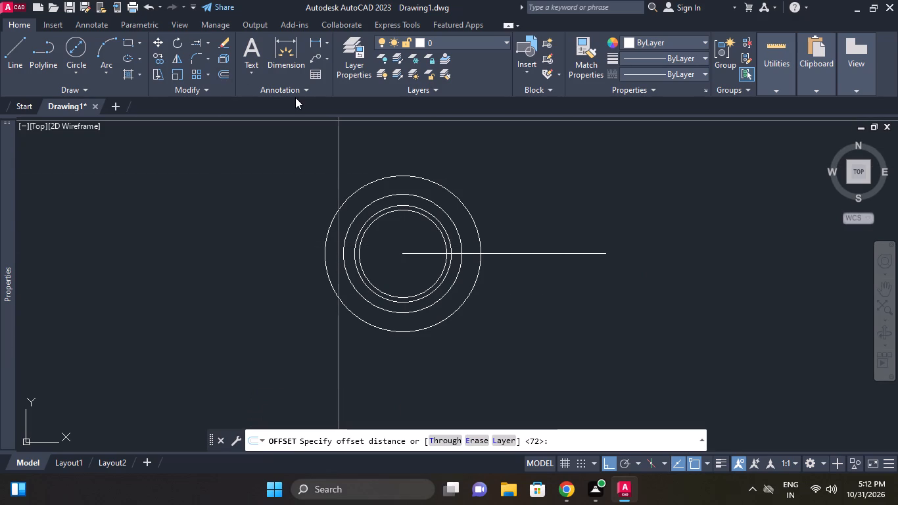
{"action": "type", "text": "11"}
{"action": "key", "text": "Return"}
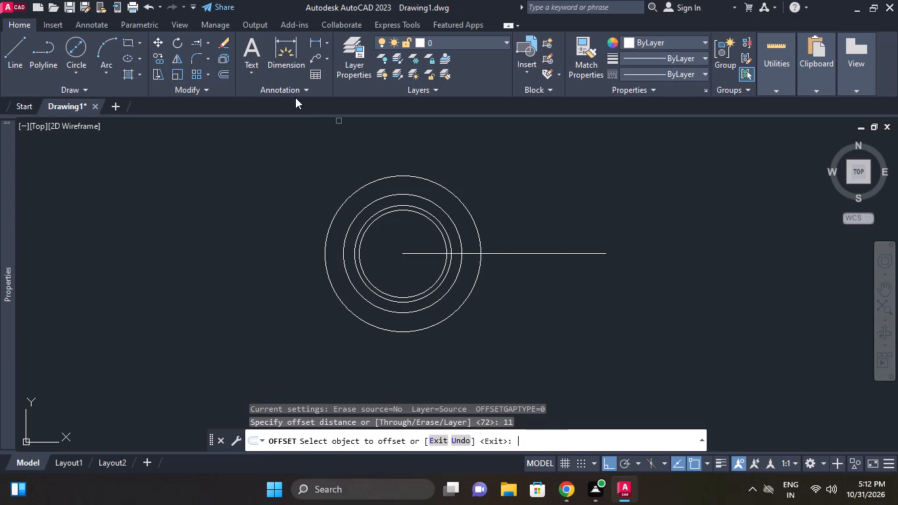
{"action": "left_click", "coordinate": [543, 250]}
{"action": "left_click", "coordinate": [542, 253]}
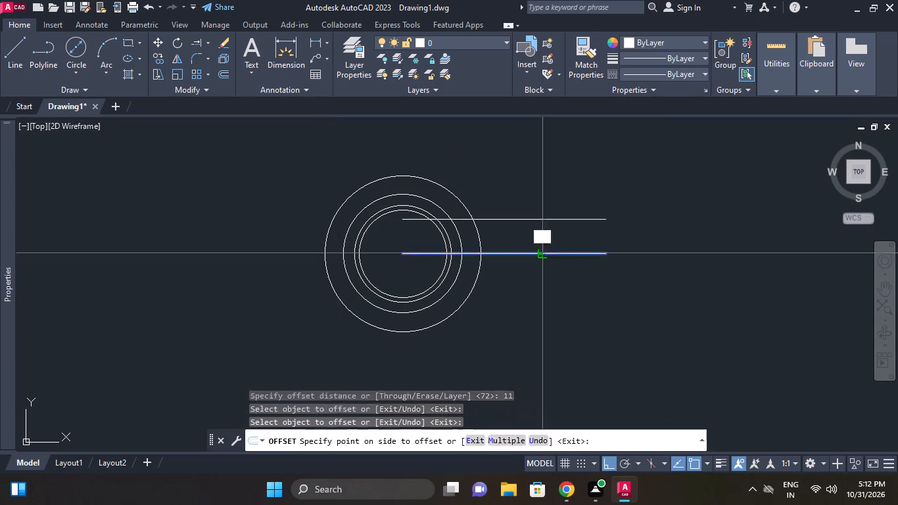
{"action": "left_click", "coordinate": [547, 266]}
{"action": "left_click", "coordinate": [547, 256]}
{"action": "left_click", "coordinate": [547, 221]}
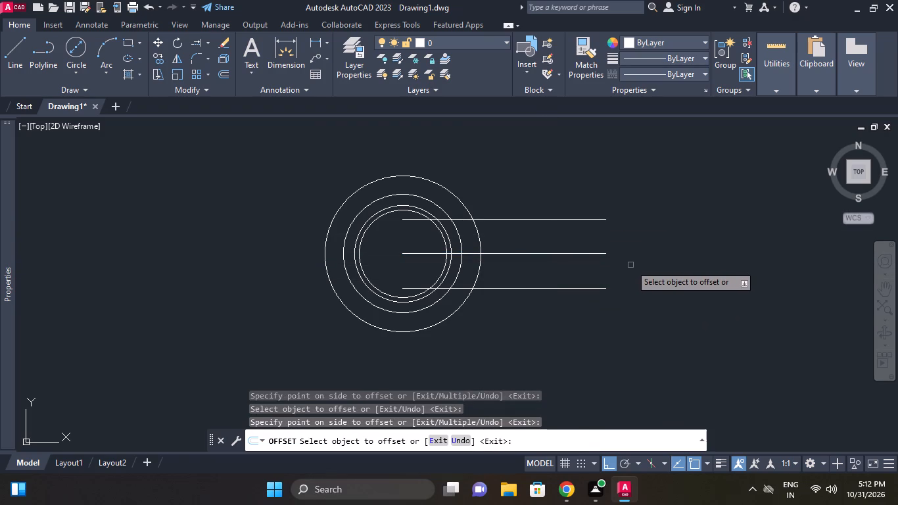
{"action": "right_click", "coordinate": [686, 264]}
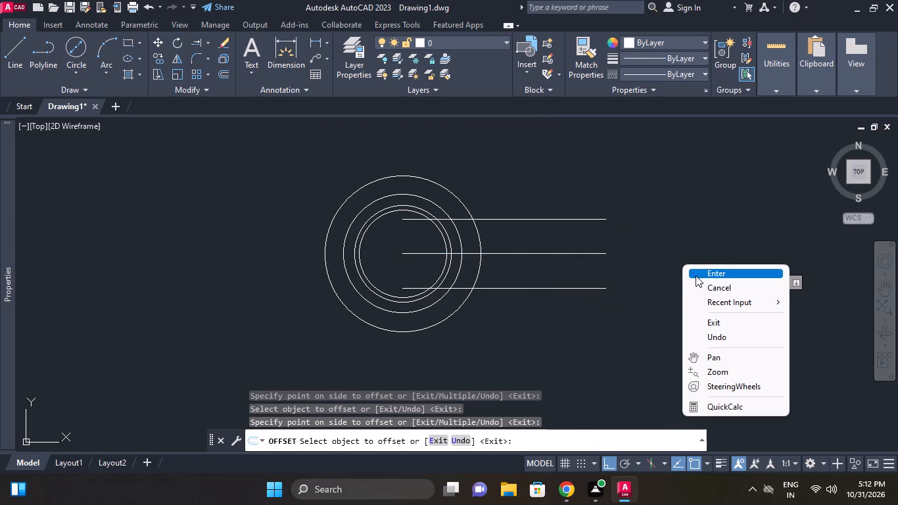
{"action": "left_click", "coordinate": [702, 287]}
Draw a circle of diameter 9 at the right end of each of the two offset lines.
{"action": "left_click", "coordinate": [79, 55]}
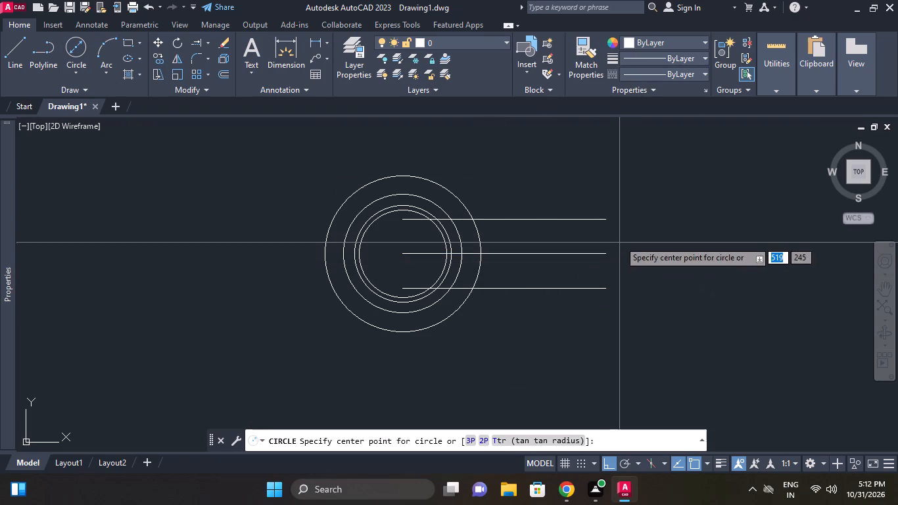
{"action": "left_click", "coordinate": [609, 224]}
{"action": "key", "text": "9"}
{"action": "key", "text": "Return"}
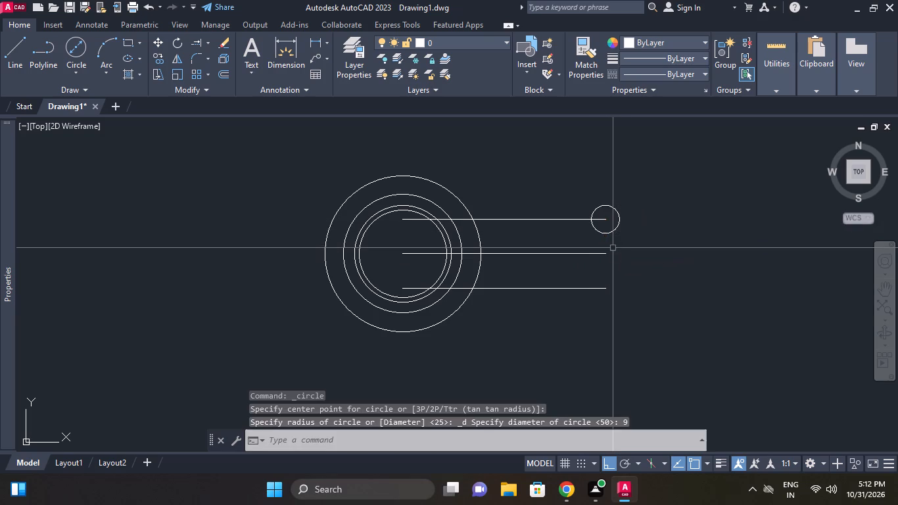
{"action": "left_click", "coordinate": [66, 58]}
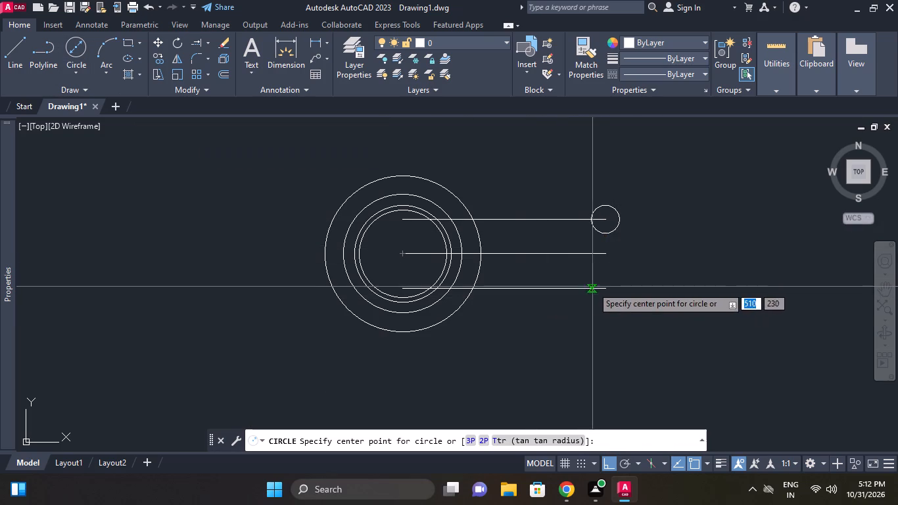
{"action": "left_click", "coordinate": [600, 287]}
{"action": "key", "text": "9"}
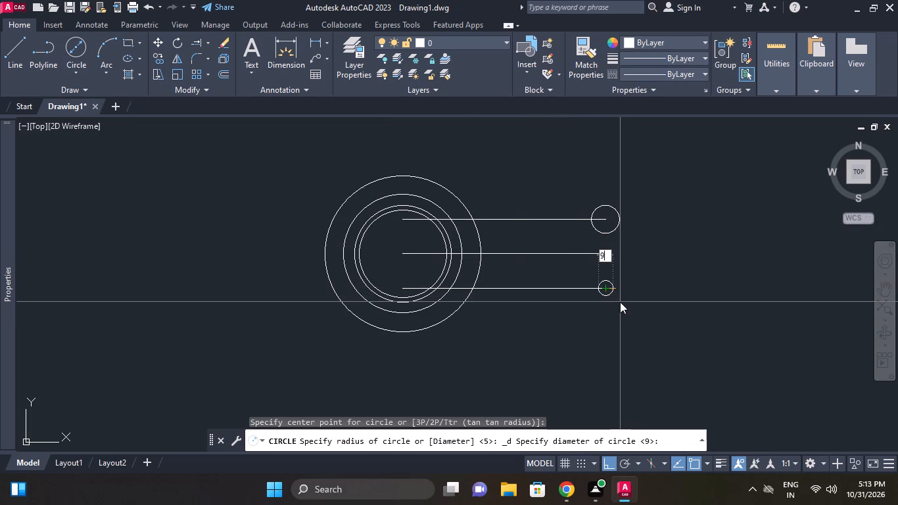
{"action": "key", "text": "Return"}
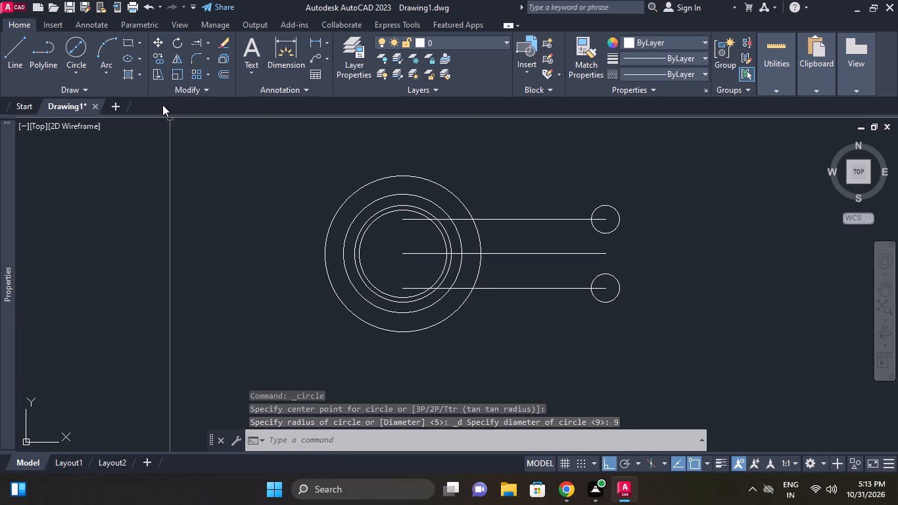
Draw a circle of radius 9 around each of the two 9-diameter circles, sharing their centres.
{"action": "left_click", "coordinate": [82, 70]}
{"action": "left_click", "coordinate": [87, 92]}
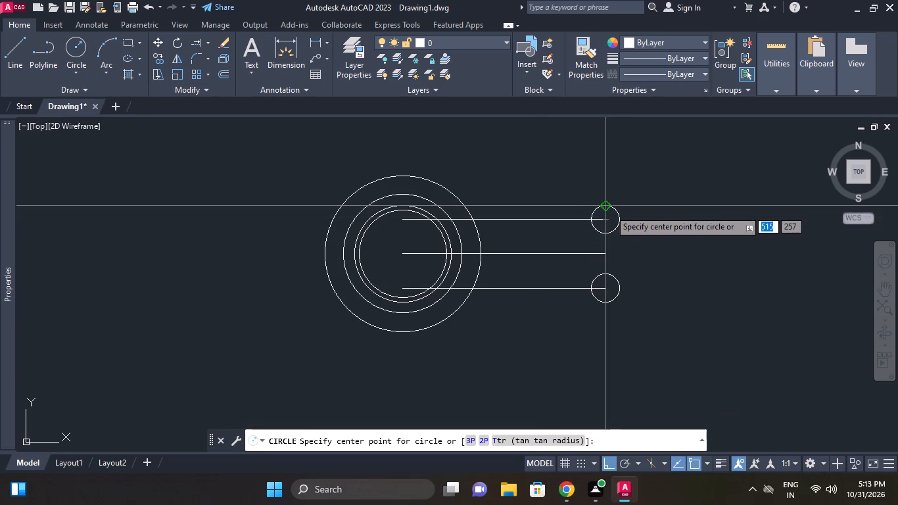
{"action": "left_click", "coordinate": [606, 220]}
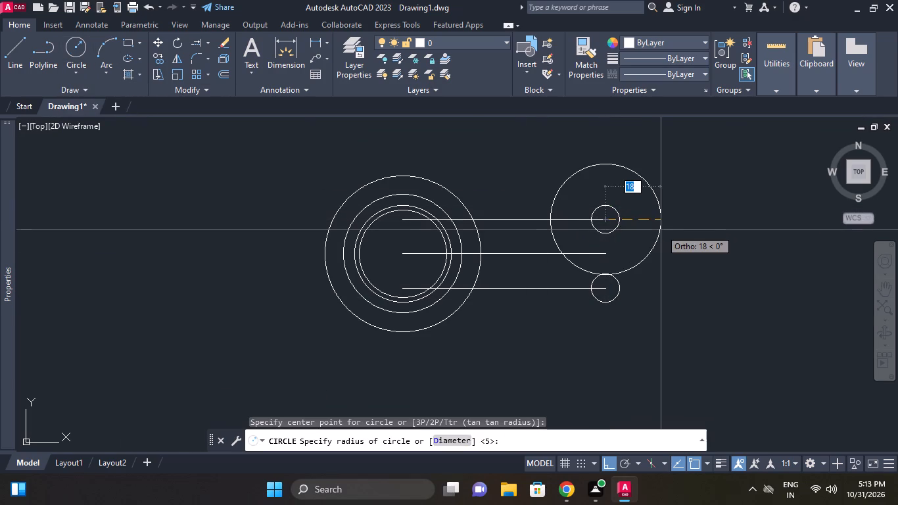
{"action": "key", "text": "9"}
{"action": "key", "text": "Return"}
{"action": "right_click", "coordinate": [661, 229]}
{"action": "left_click", "coordinate": [705, 221]}
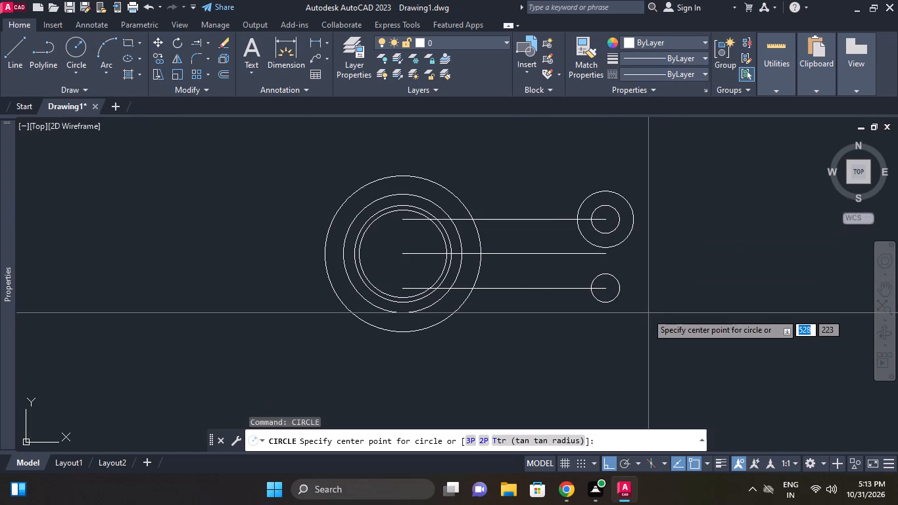
{"action": "left_click", "coordinate": [604, 289]}
{"action": "key", "text": "9"}
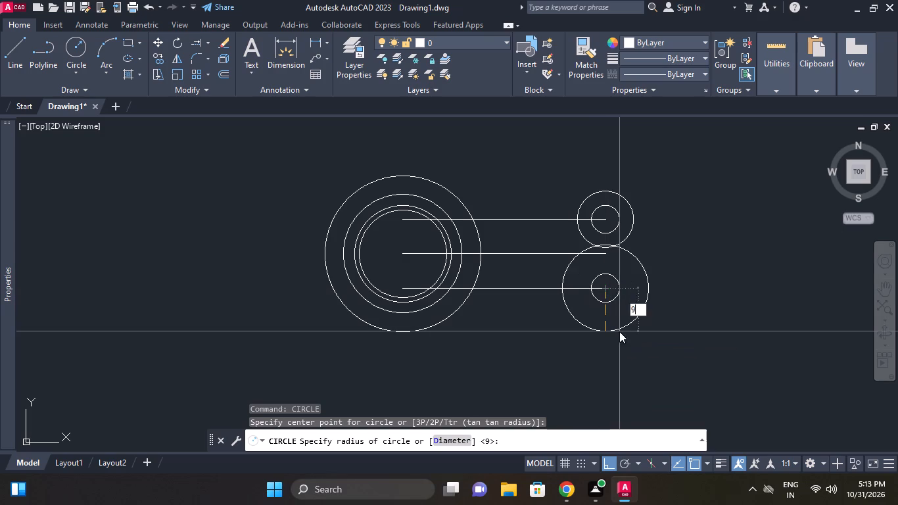
{"action": "key", "text": "Return"}
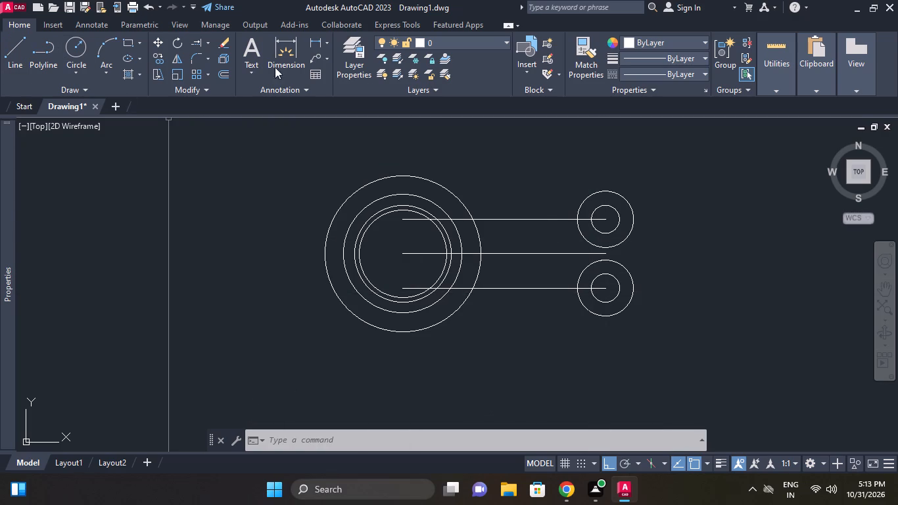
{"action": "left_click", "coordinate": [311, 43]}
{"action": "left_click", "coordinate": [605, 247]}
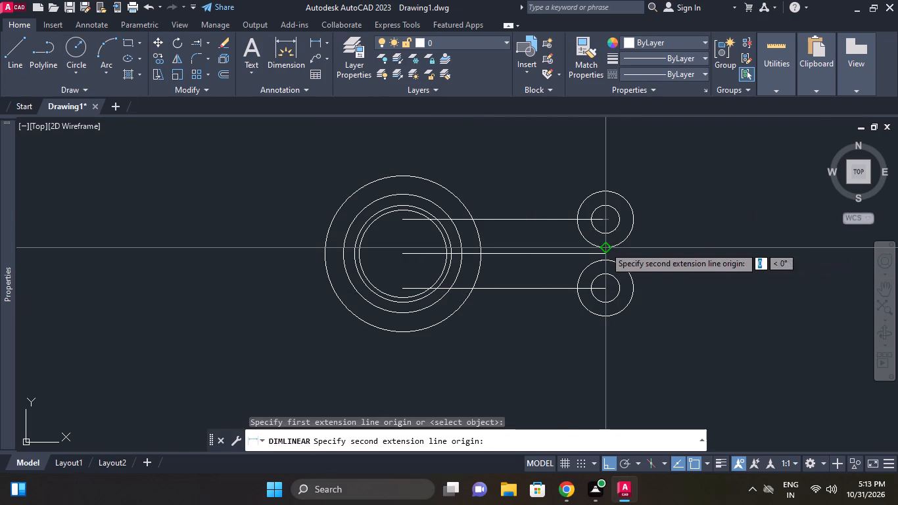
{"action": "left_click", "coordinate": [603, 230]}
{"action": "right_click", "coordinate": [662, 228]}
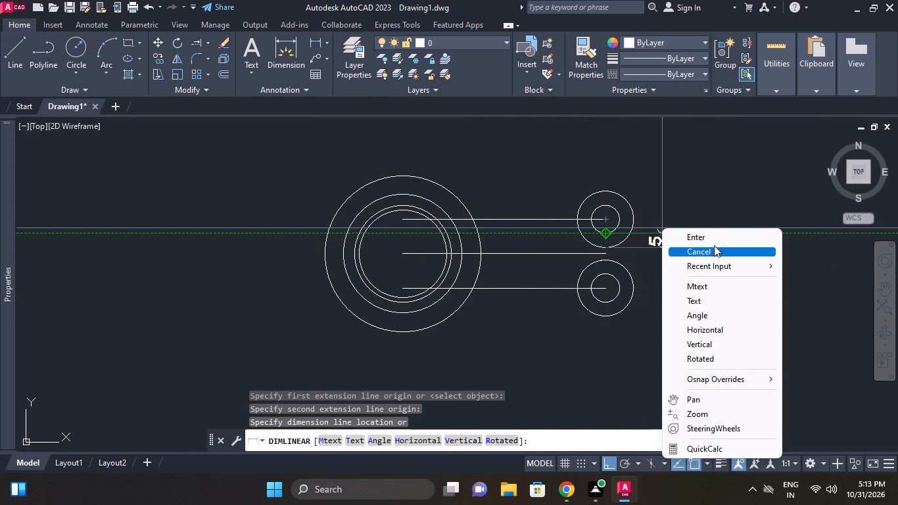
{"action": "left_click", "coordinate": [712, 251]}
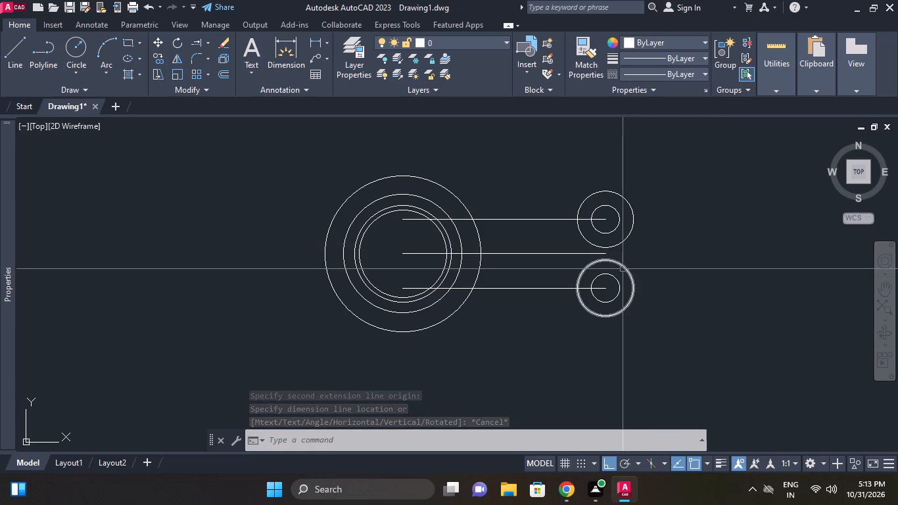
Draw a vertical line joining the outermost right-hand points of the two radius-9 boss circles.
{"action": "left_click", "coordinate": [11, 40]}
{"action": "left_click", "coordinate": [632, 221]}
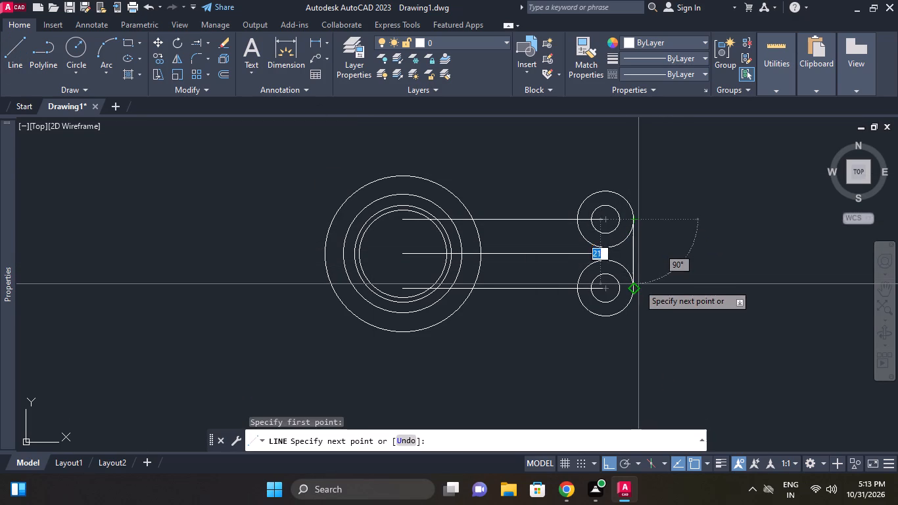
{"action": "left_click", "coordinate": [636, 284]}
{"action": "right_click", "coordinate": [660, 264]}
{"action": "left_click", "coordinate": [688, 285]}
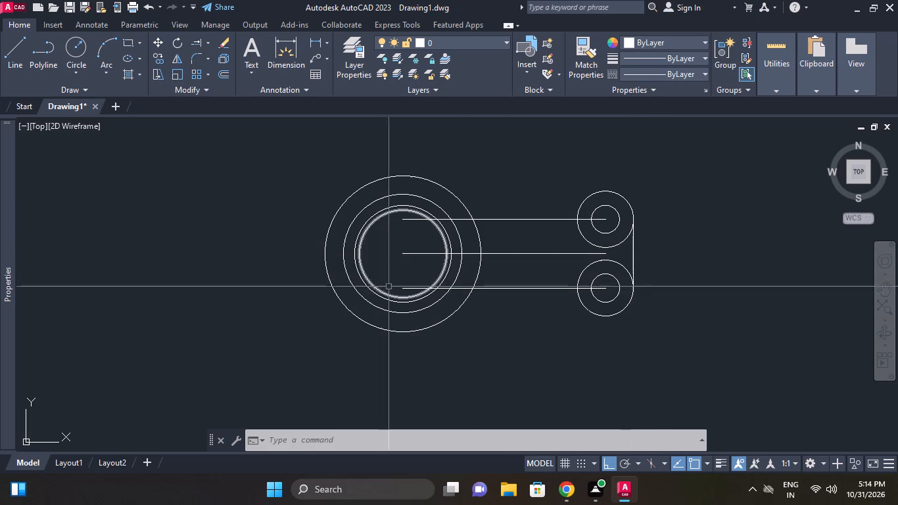
Add a diameter dimension to the second-largest hub circle, placing it at the hub's upper left.
{"action": "left_click", "coordinate": [329, 44]}
{"action": "left_click", "coordinate": [349, 192]}
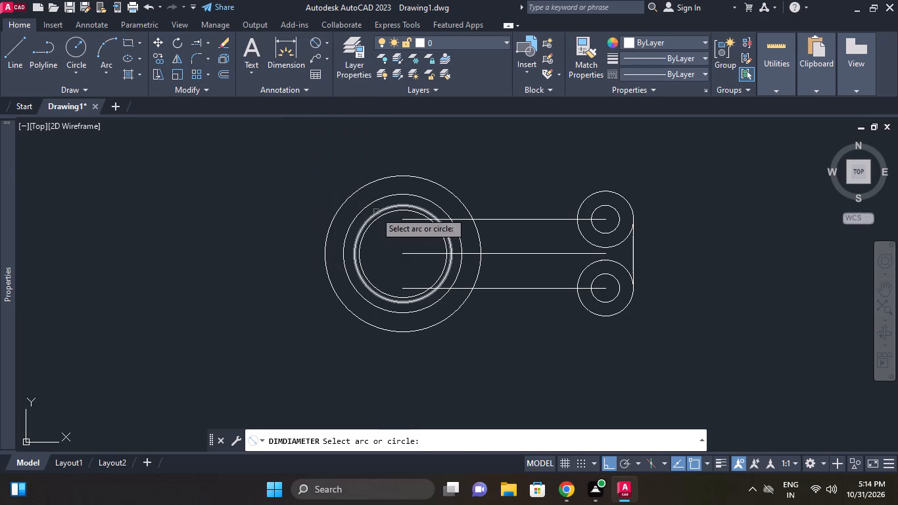
{"action": "left_click", "coordinate": [369, 206]}
{"action": "left_click", "coordinate": [327, 151]}
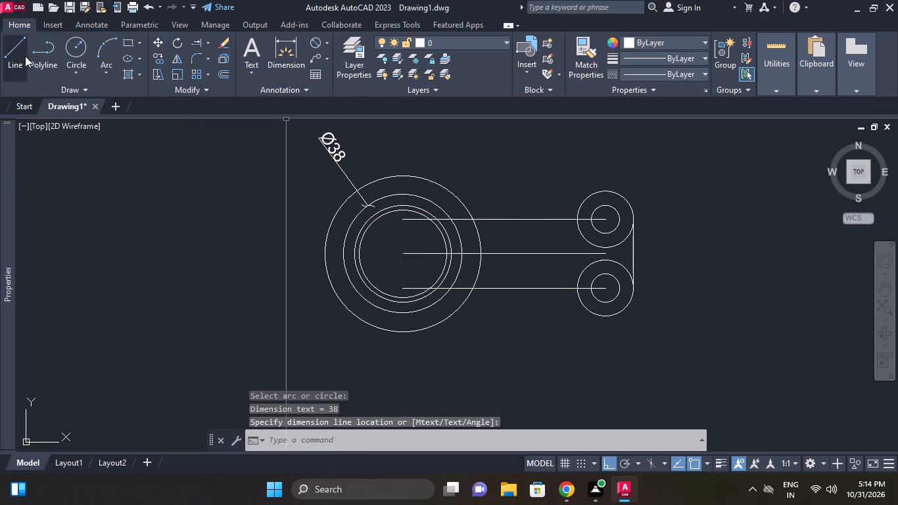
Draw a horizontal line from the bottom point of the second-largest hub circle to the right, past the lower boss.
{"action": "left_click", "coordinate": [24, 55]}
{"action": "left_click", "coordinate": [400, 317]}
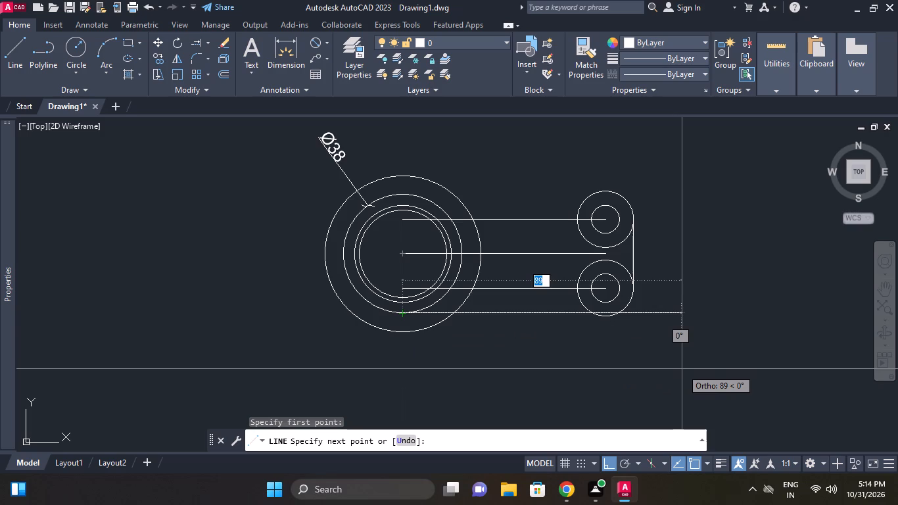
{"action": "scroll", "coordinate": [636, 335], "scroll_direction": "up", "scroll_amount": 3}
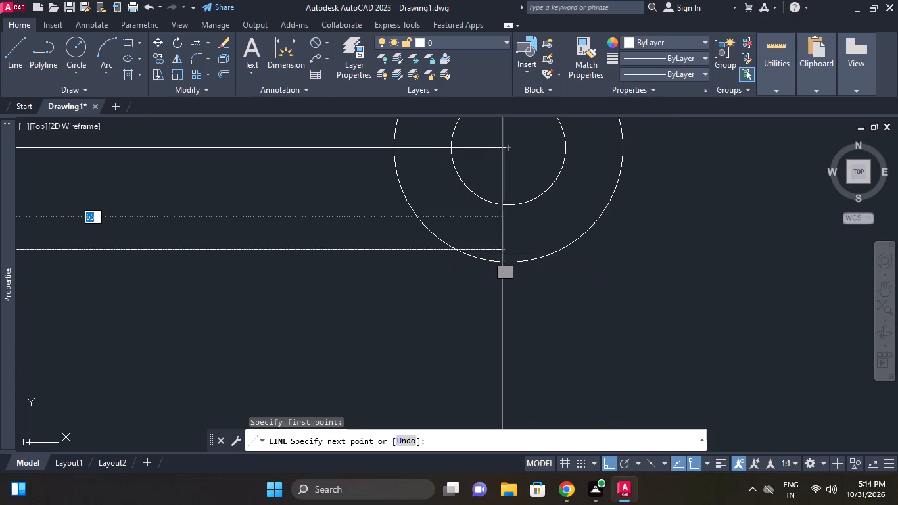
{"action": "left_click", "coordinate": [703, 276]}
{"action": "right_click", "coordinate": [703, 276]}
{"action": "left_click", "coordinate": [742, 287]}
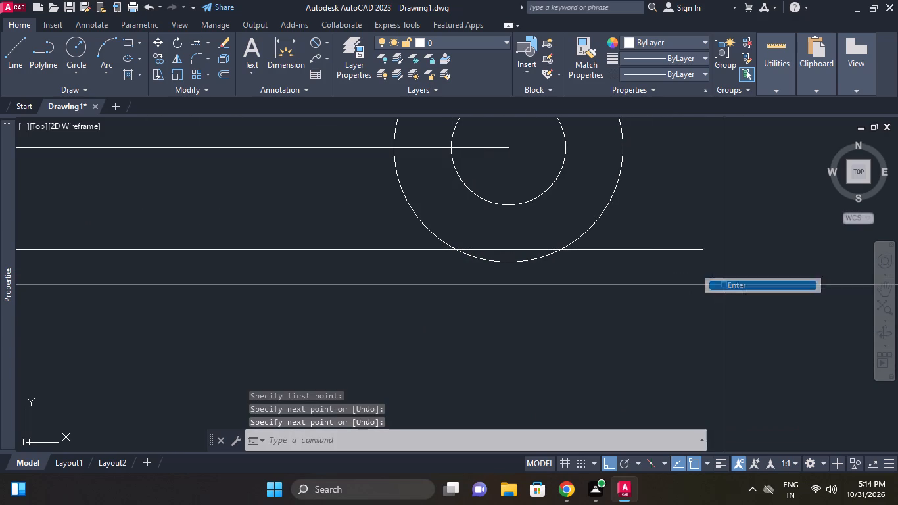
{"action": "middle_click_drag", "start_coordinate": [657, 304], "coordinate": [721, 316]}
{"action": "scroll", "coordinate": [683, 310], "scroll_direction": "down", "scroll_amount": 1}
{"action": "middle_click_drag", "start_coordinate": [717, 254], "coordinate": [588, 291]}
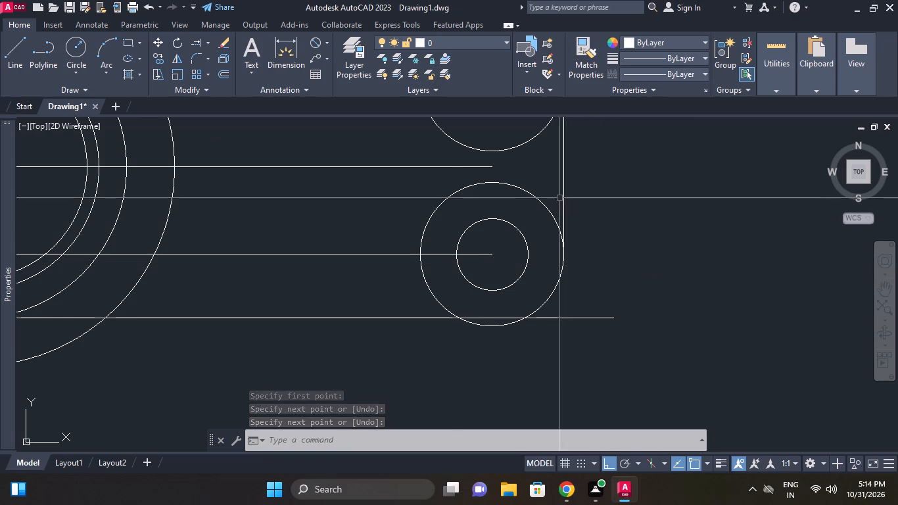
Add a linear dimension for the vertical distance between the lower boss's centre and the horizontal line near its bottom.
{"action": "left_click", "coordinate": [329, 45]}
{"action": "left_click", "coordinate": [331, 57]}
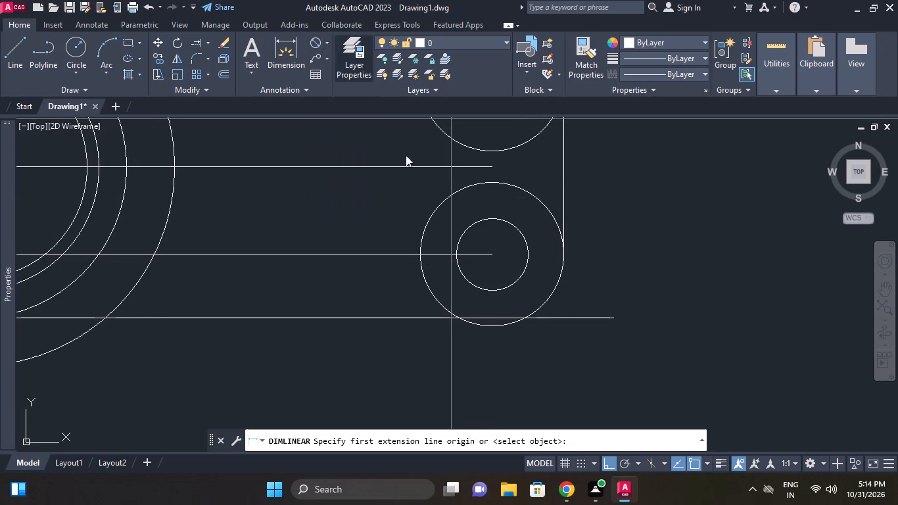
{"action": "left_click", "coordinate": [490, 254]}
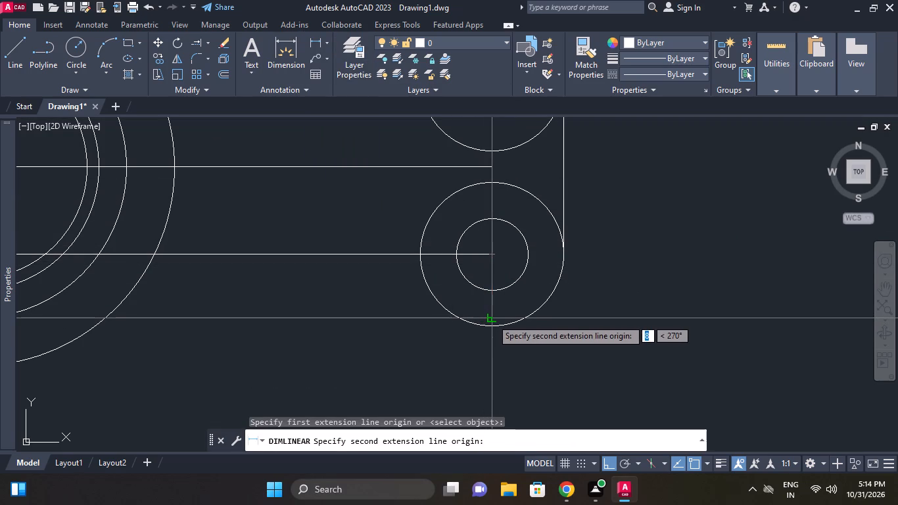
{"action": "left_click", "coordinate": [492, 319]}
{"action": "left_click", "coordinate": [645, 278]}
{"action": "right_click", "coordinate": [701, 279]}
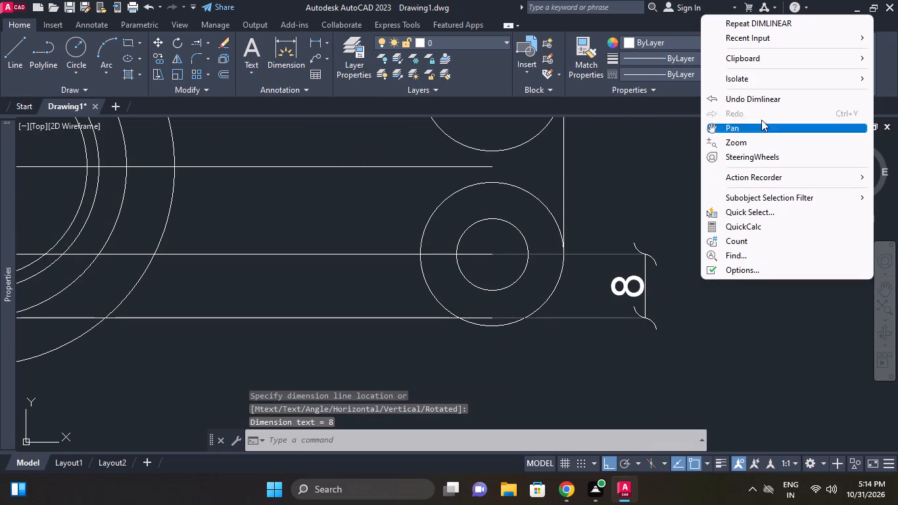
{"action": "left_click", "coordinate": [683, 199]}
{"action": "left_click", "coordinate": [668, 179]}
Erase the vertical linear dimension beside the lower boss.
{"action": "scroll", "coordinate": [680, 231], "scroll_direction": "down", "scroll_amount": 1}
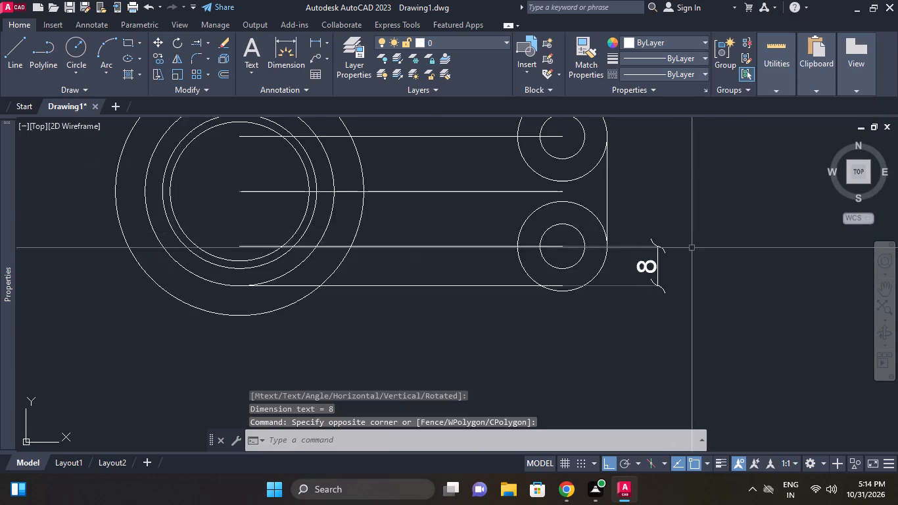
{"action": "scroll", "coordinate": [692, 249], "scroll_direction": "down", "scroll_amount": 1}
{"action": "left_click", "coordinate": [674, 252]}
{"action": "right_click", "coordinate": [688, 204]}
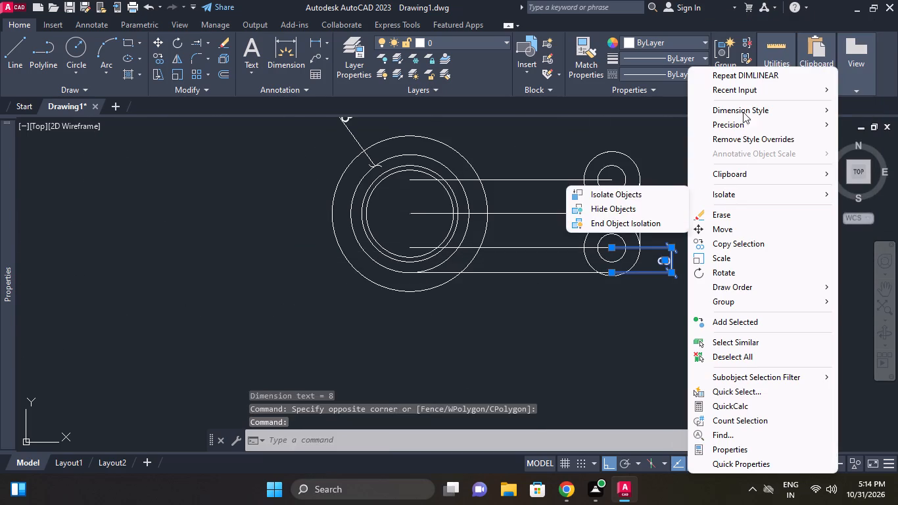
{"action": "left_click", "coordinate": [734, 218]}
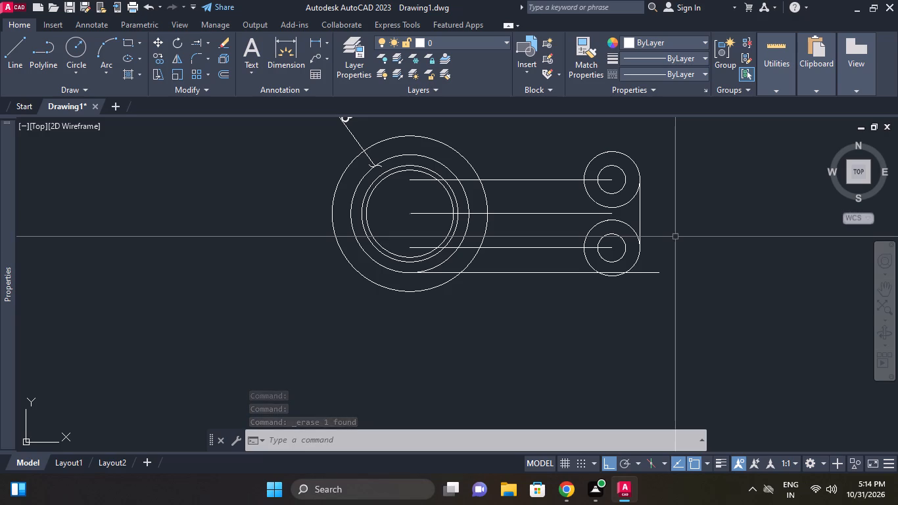
Erase both bosses' circles, their two offset centre lines, the vertical joining line and the lowest horizontal line, keeping the hub's centre line.
{"action": "left_click", "coordinate": [649, 247]}
{"action": "left_click", "coordinate": [628, 223]}
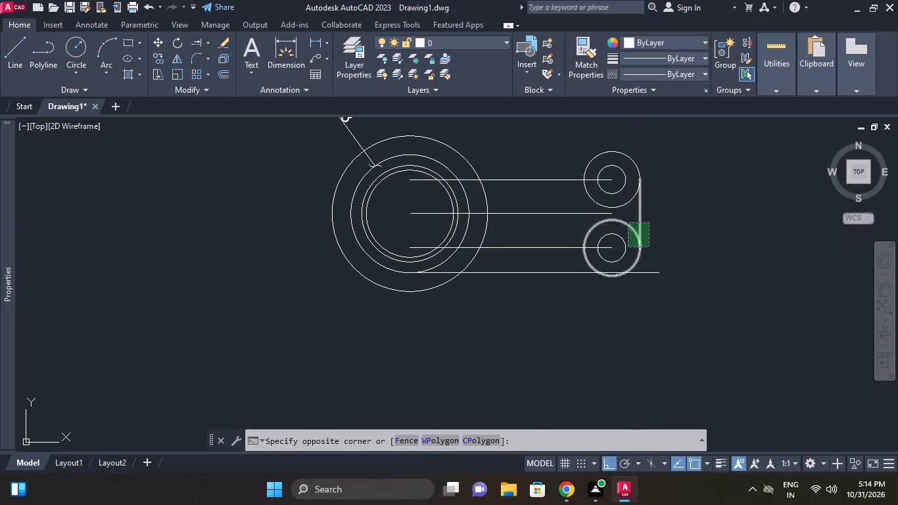
{"action": "left_click", "coordinate": [619, 234]}
{"action": "left_click", "coordinate": [565, 244]}
{"action": "left_click", "coordinate": [537, 255]}
{"action": "left_click", "coordinate": [536, 188]}
{"action": "left_click", "coordinate": [520, 174]}
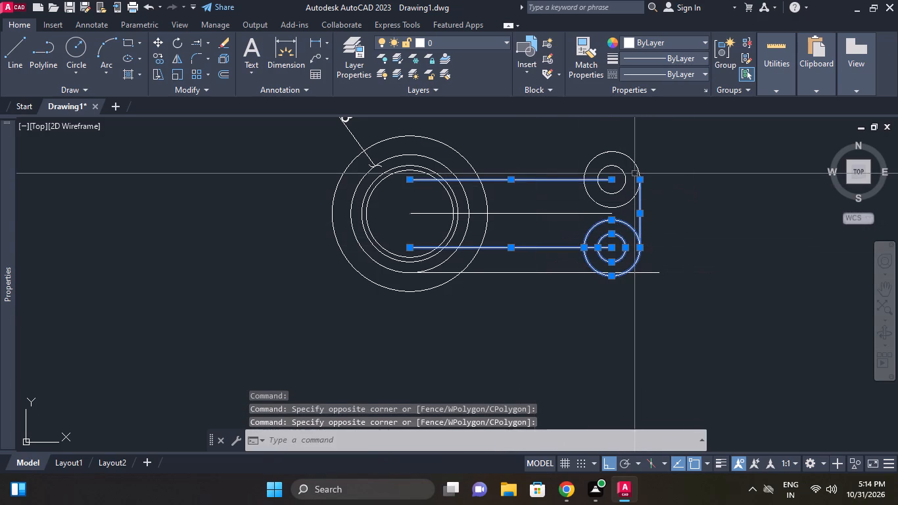
{"action": "left_click", "coordinate": [628, 157]}
{"action": "left_click", "coordinate": [626, 169]}
{"action": "left_click", "coordinate": [611, 172]}
{"action": "left_click_drag", "start_coordinate": [661, 271], "coordinate": [660, 278]}
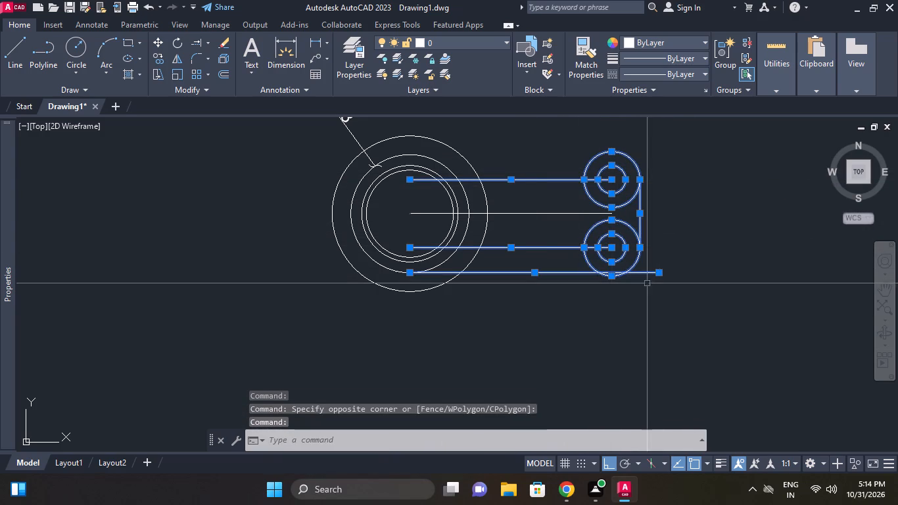
{"action": "right_click", "coordinate": [671, 239]}
{"action": "left_click", "coordinate": [714, 231]}
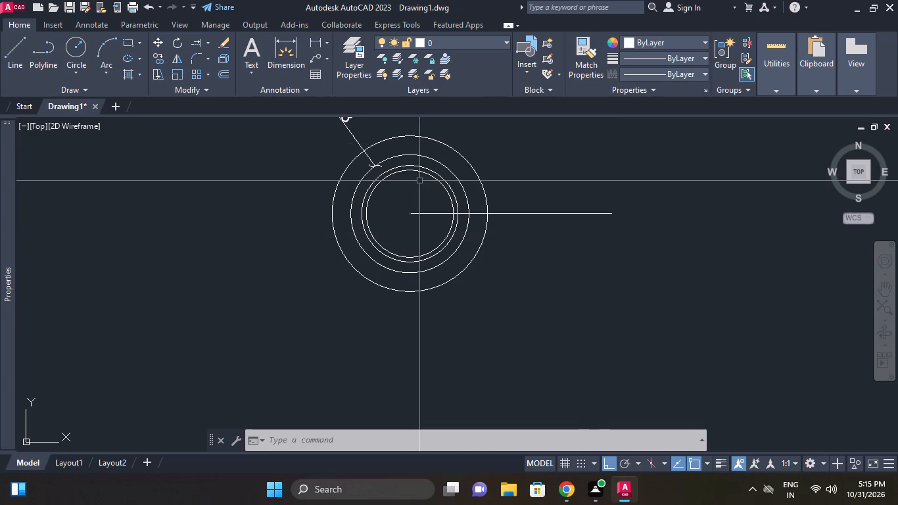
Draw a horizontal line 65 long to the right from the bottom point of the second-largest hub circle.
{"action": "middle_click_drag", "start_coordinate": [386, 181], "coordinate": [408, 255]}
{"action": "middle_click_drag", "start_coordinate": [450, 241], "coordinate": [451, 171]}
{"action": "left_click", "coordinate": [14, 41]}
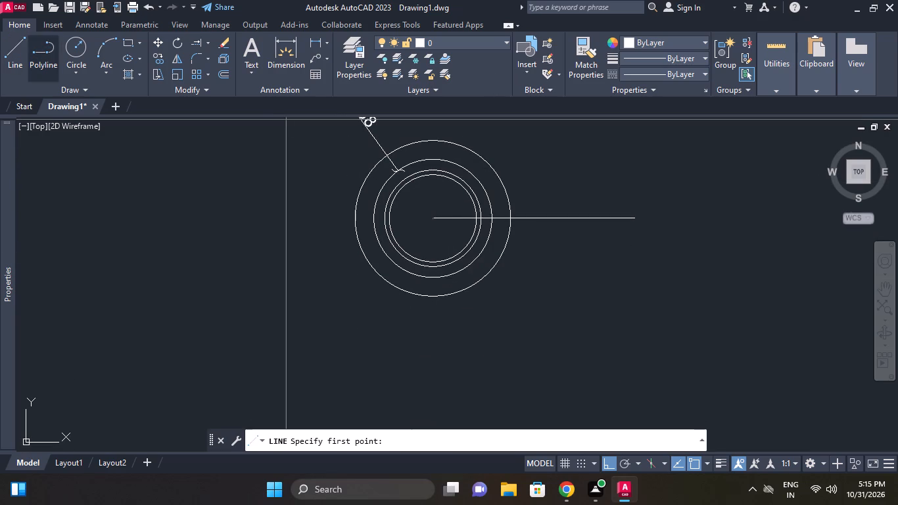
{"action": "left_click", "coordinate": [433, 284]}
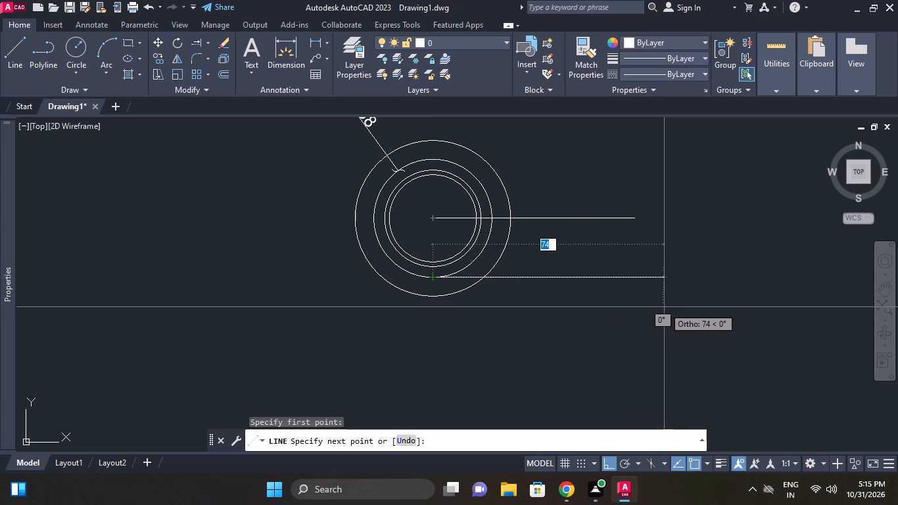
{"action": "key", "text": "6"}
{"action": "key", "text": "5"}
{"action": "key", "text": "Return"}
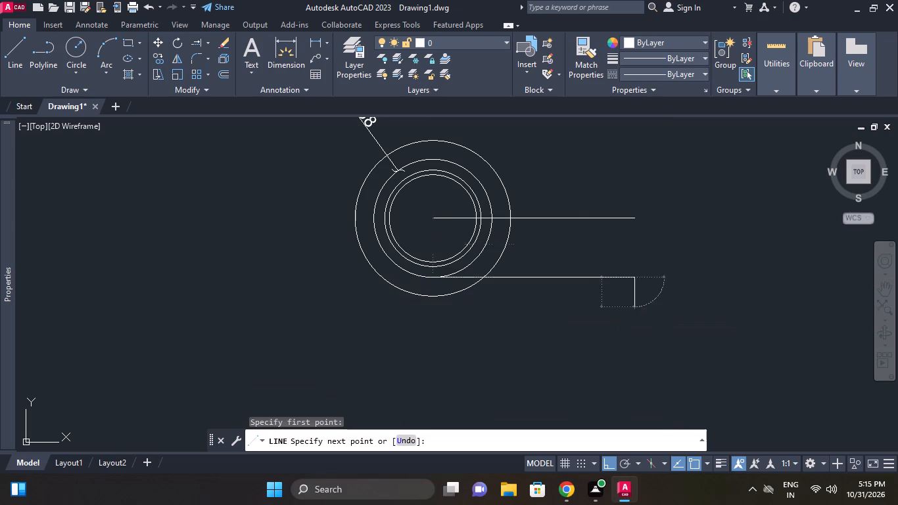
{"action": "key", "text": "Return"}
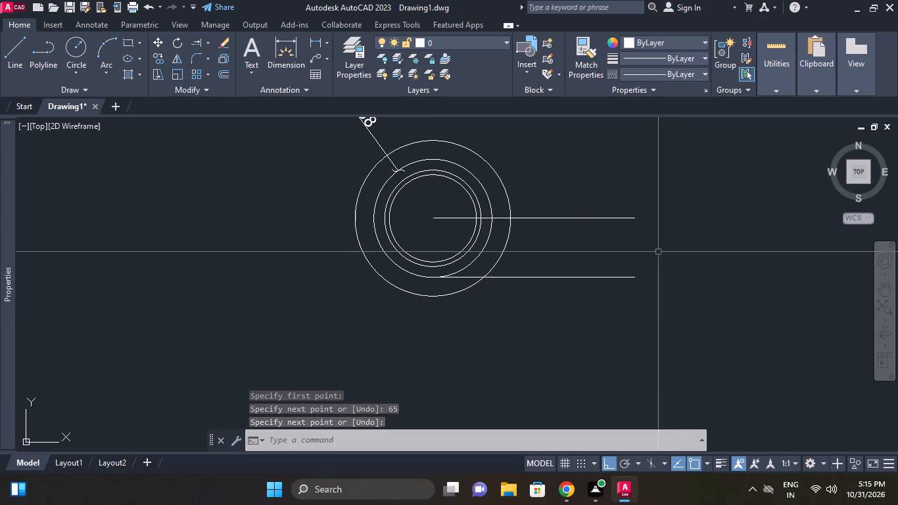
Offset the new bottom horizontal line upwards by 9.
{"action": "left_click", "coordinate": [220, 79]}
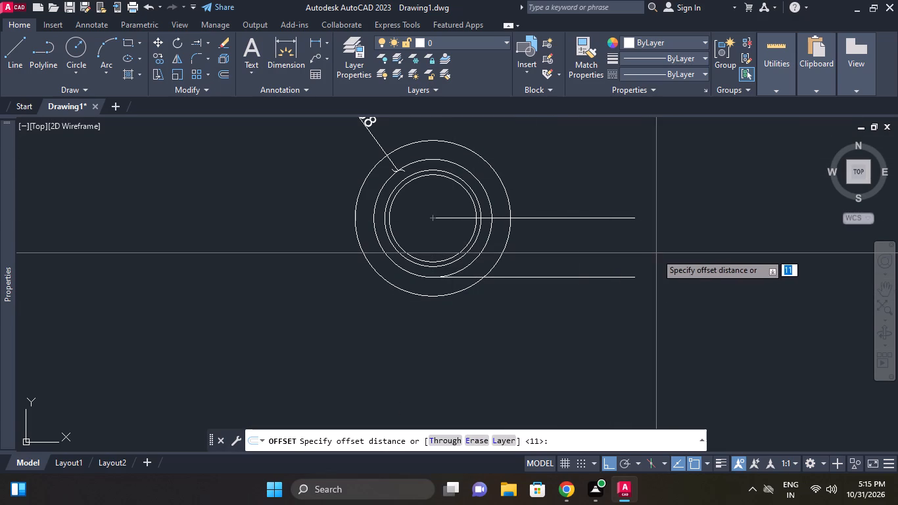
{"action": "key", "text": "9"}
{"action": "key", "text": "Return"}
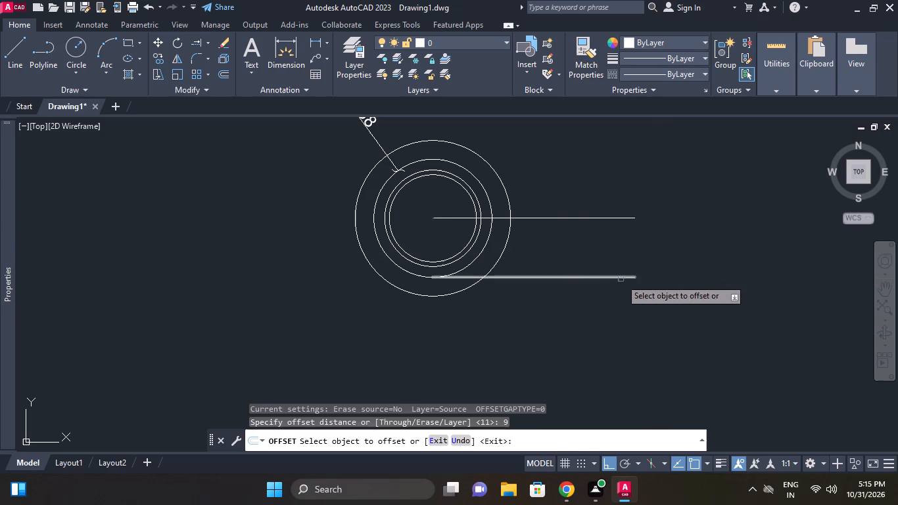
{"action": "left_click", "coordinate": [621, 279]}
{"action": "left_click", "coordinate": [625, 262]}
{"action": "right_click", "coordinate": [648, 247]}
{"action": "left_click", "coordinate": [682, 252]}
Erase the horizontal centre line that starts at the hub's centre.
{"action": "left_click", "coordinate": [645, 232]}
{"action": "left_click", "coordinate": [595, 181]}
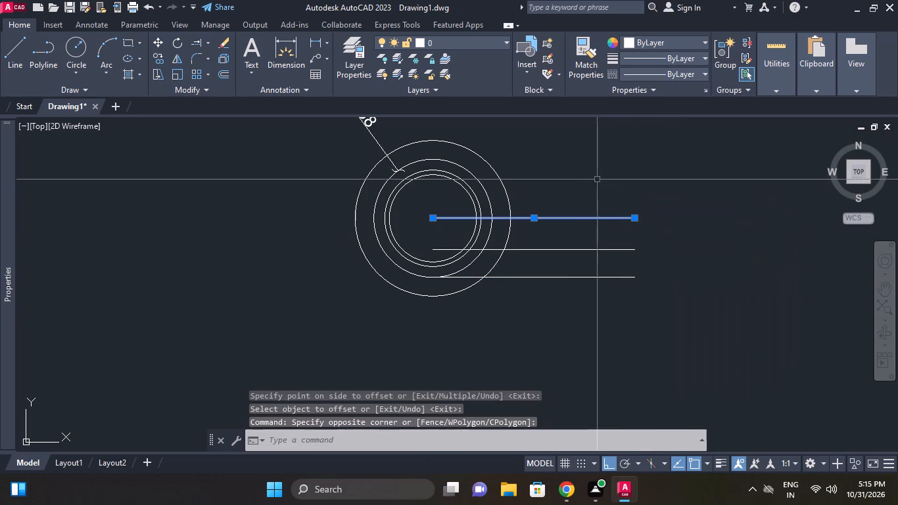
{"action": "right_click", "coordinate": [613, 174]}
{"action": "left_click", "coordinate": [651, 212]}
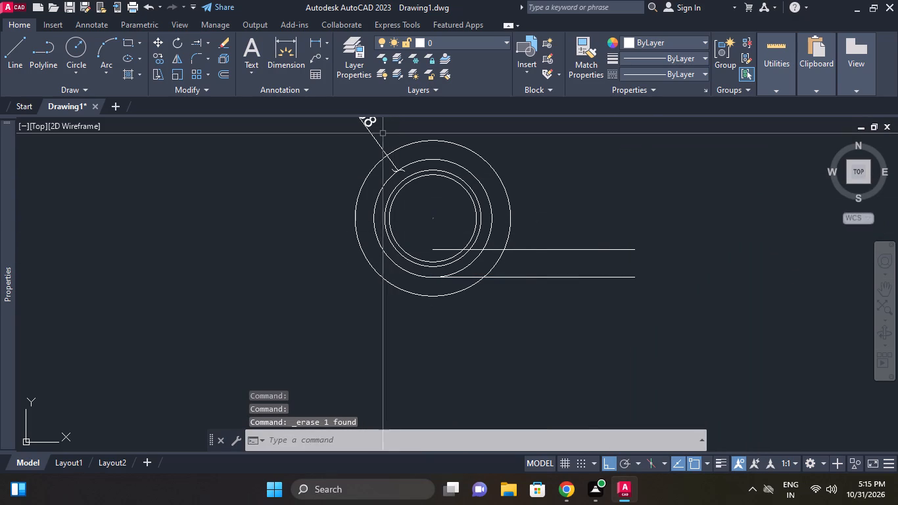
Draw a circle of diameter 9 centred on the right end of the upper horizontal line.
{"action": "left_click", "coordinate": [85, 75]}
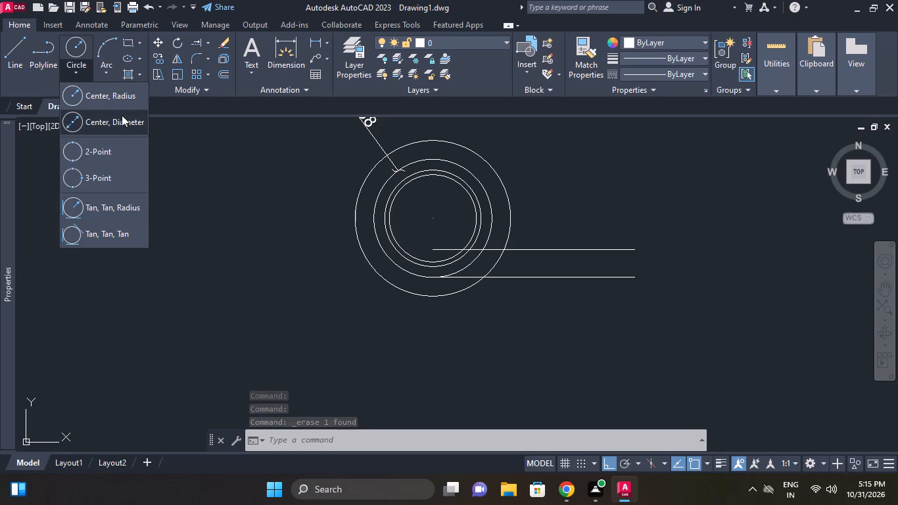
{"action": "left_click", "coordinate": [121, 124]}
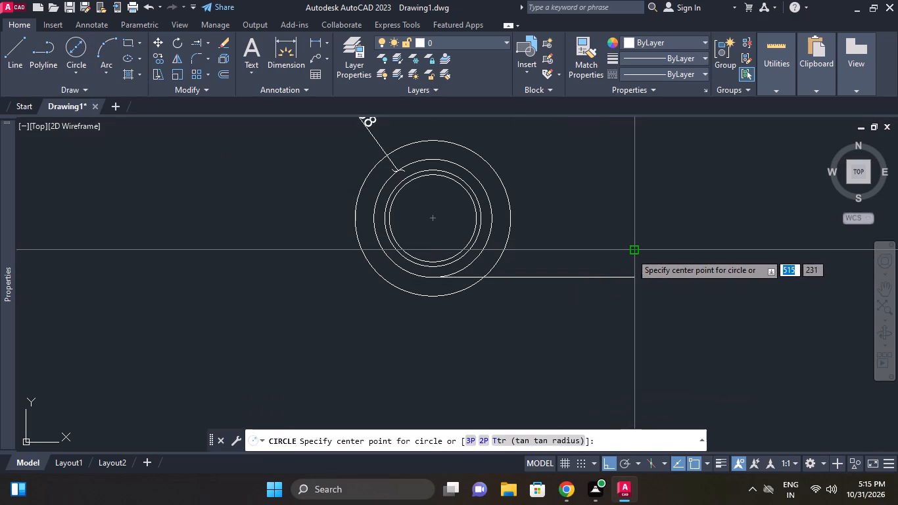
{"action": "left_click", "coordinate": [631, 253]}
{"action": "key", "text": "9"}
{"action": "key", "text": "Return"}
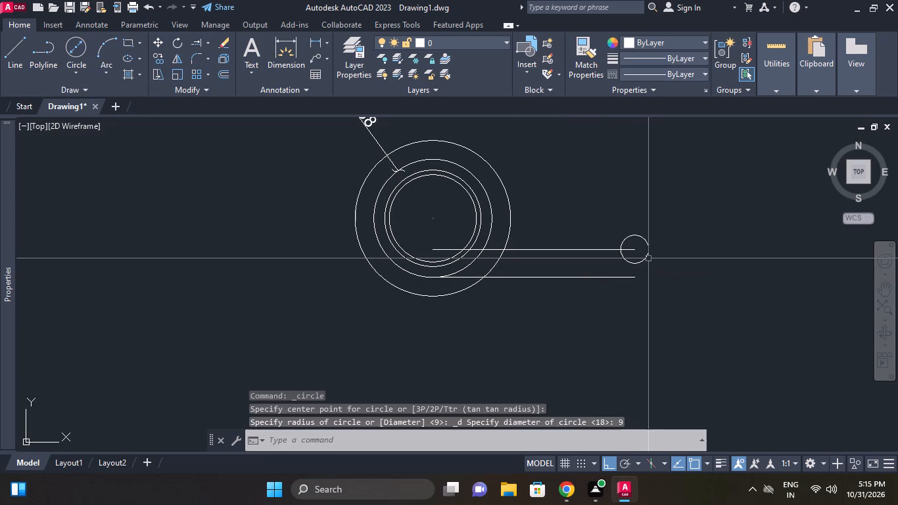
Draw a circle of radius 9 concentric with the 9-diameter circle.
{"action": "right_click", "coordinate": [696, 226]}
{"action": "left_click", "coordinate": [762, 225]}
{"action": "left_click", "coordinate": [759, 220]}
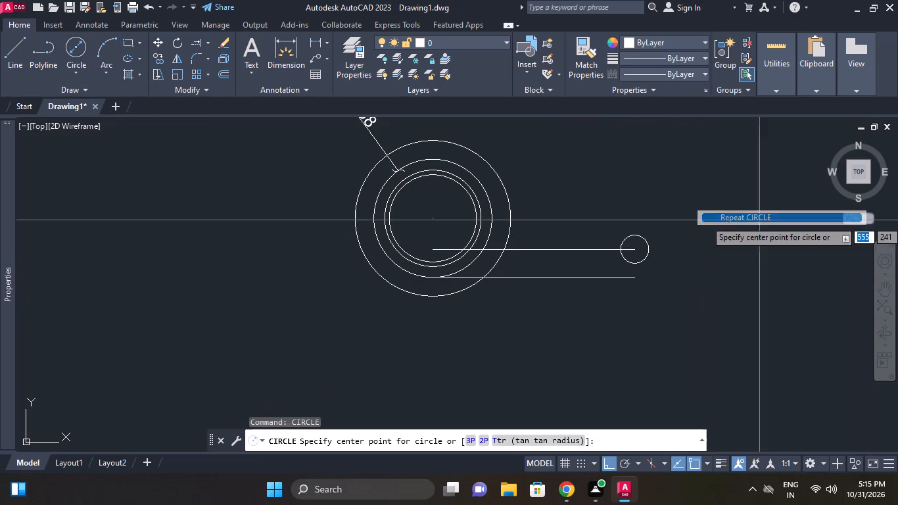
{"action": "left_click", "coordinate": [634, 247]}
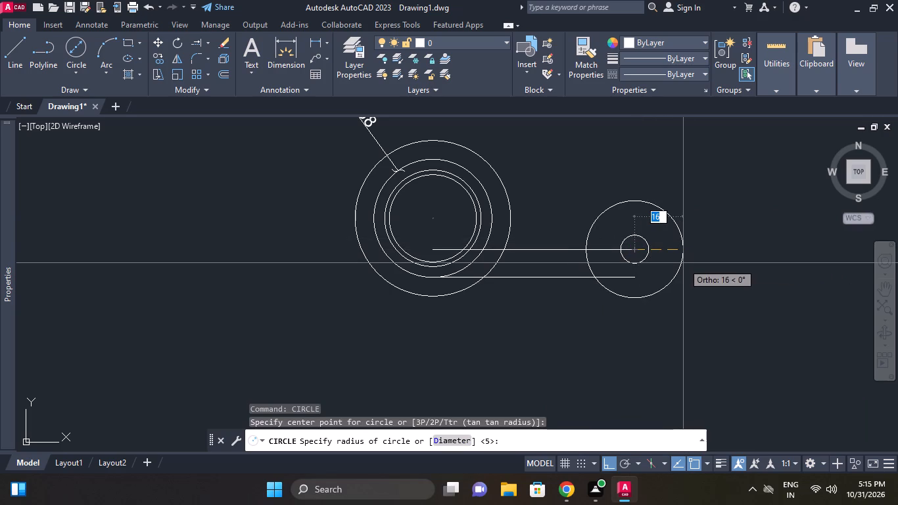
{"action": "key", "text": "9"}
{"action": "key", "text": "Return"}
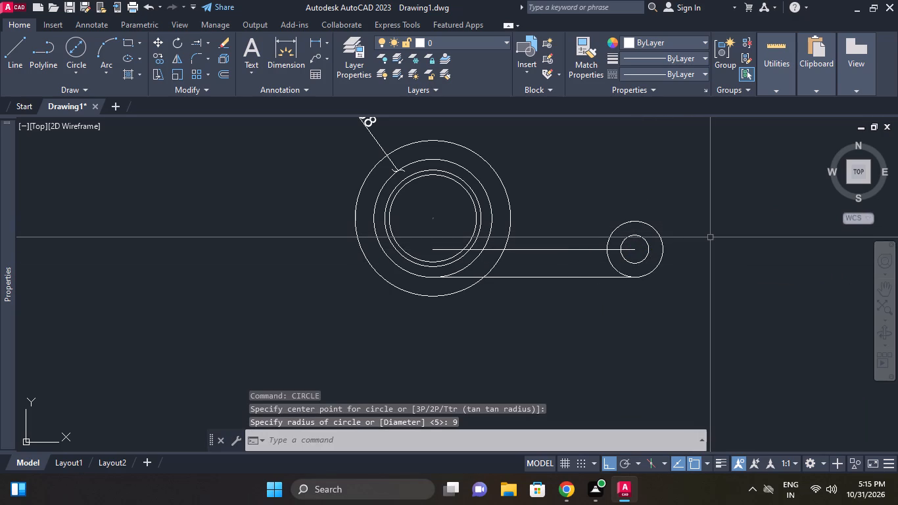
Offset the horizontal line through the boss's centre upwards by 22.
{"action": "scroll", "coordinate": [622, 267], "scroll_direction": "up", "scroll_amount": 3}
{"action": "scroll", "coordinate": [678, 290], "scroll_direction": "down", "scroll_amount": 1}
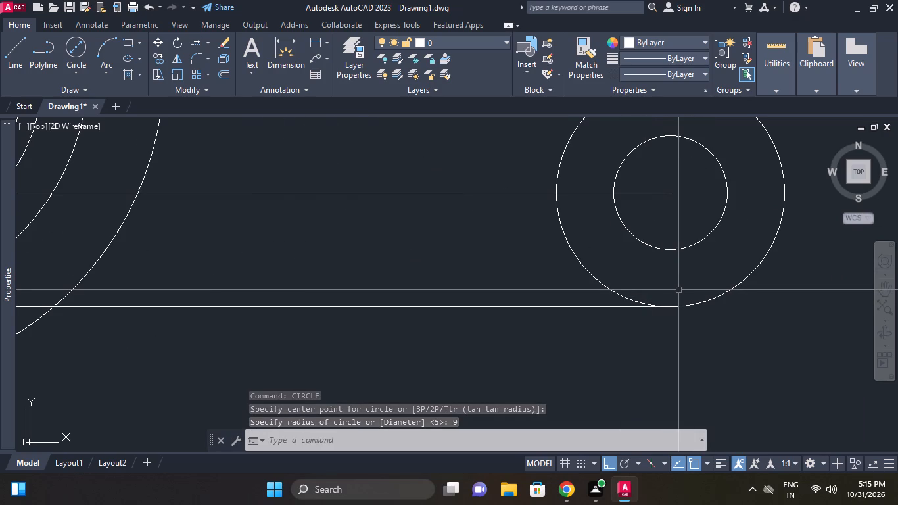
{"action": "middle_click_drag", "start_coordinate": [678, 302], "coordinate": [630, 326]}
{"action": "middle_click", "coordinate": [639, 316]}
{"action": "scroll", "coordinate": [621, 293], "scroll_direction": "down", "scroll_amount": 1}
{"action": "middle_click_drag", "start_coordinate": [617, 296], "coordinate": [603, 289]}
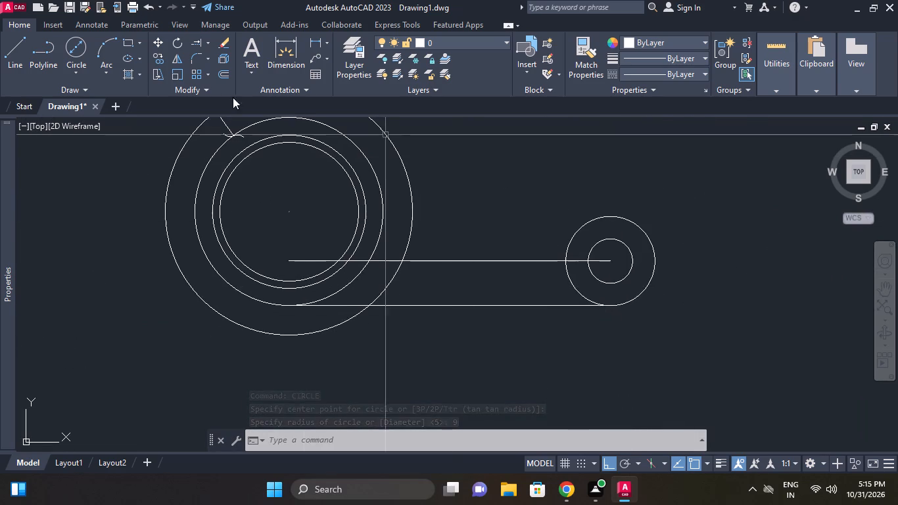
{"action": "left_click", "coordinate": [222, 72]}
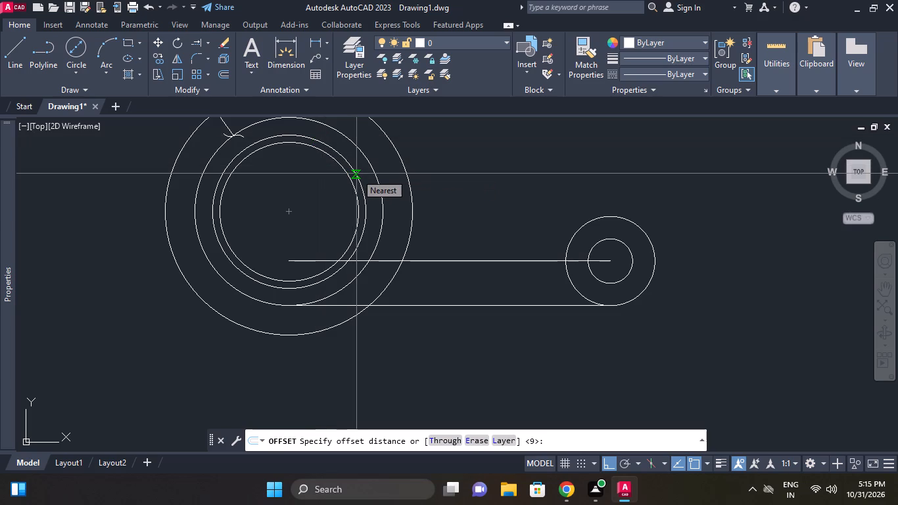
{"action": "key", "text": "2"}
{"action": "key", "text": "2"}
{"action": "key", "text": "Return"}
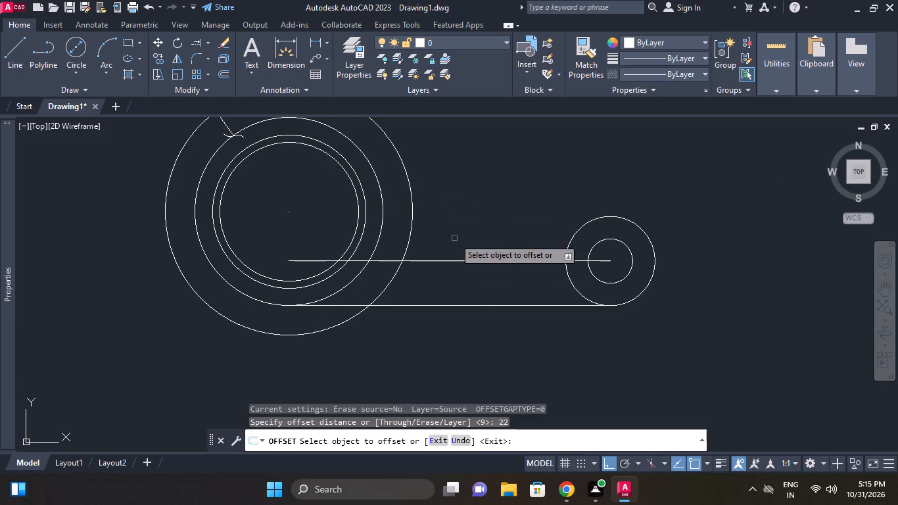
{"action": "left_click", "coordinate": [483, 260]}
{"action": "left_click", "coordinate": [484, 203]}
{"action": "right_click", "coordinate": [548, 191]}
{"action": "left_click", "coordinate": [584, 197]}
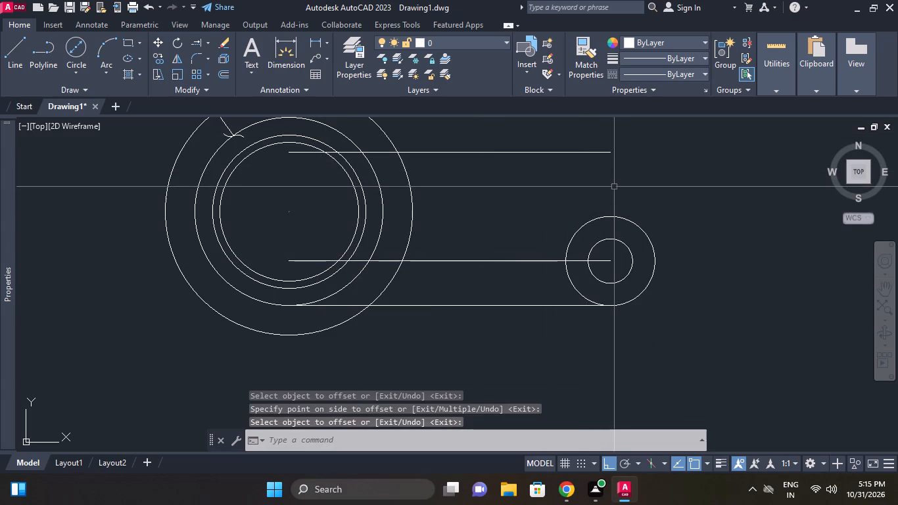
Draw two concentric circles, one of diameter 9 and one of radius 9, centred on the right end of the new top line.
{"action": "left_click", "coordinate": [67, 42]}
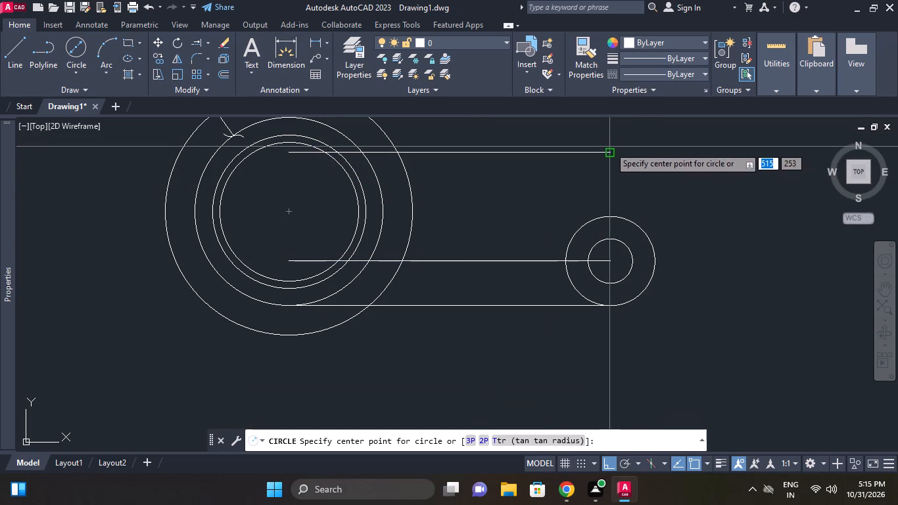
{"action": "left_click", "coordinate": [609, 151]}
{"action": "key", "text": "9"}
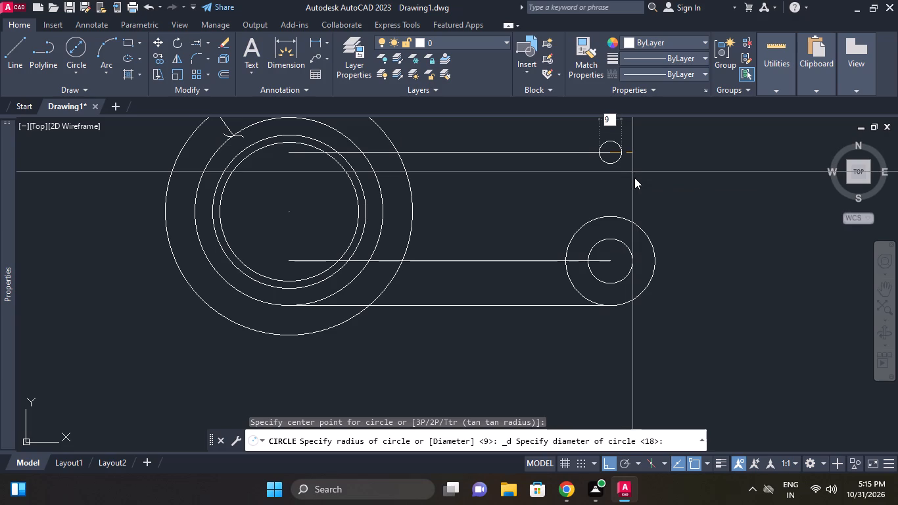
{"action": "key", "text": "Return"}
{"action": "right_click", "coordinate": [632, 172]}
{"action": "left_click", "coordinate": [663, 180]}
{"action": "left_click", "coordinate": [616, 151]}
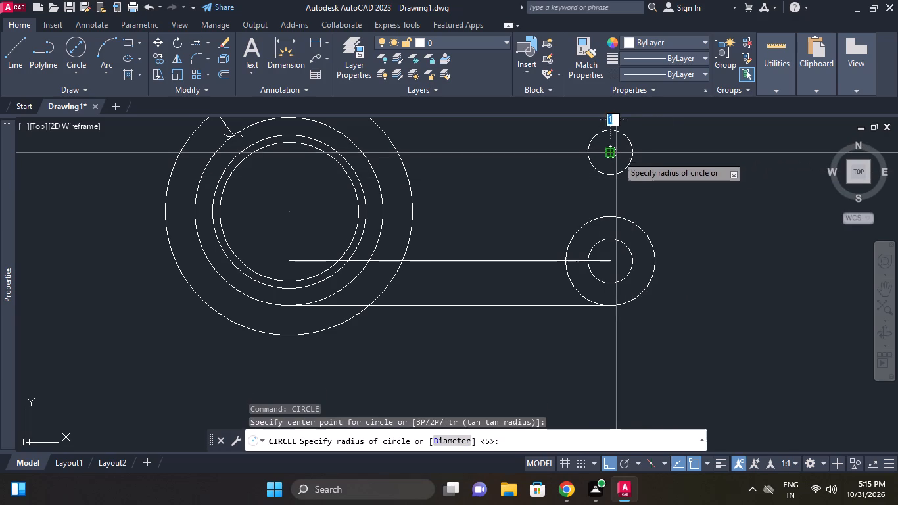
{"action": "key", "text": "9"}
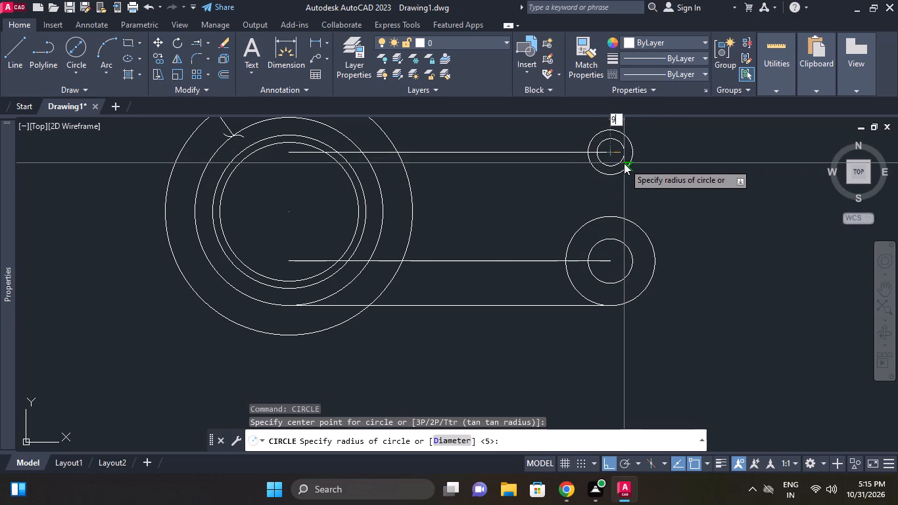
{"action": "key", "text": "Return"}
Draw a vertical line joining the right quadrants of the lower and upper bosses' outer circles.
{"action": "middle_click_drag", "start_coordinate": [659, 179], "coordinate": [656, 196]}
{"action": "middle_click_drag", "start_coordinate": [665, 195], "coordinate": [617, 183]}
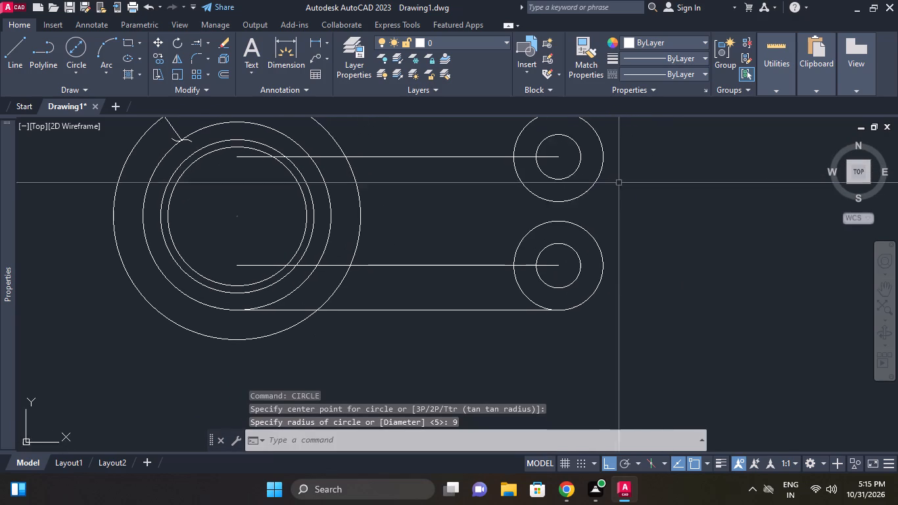
{"action": "middle_click_drag", "start_coordinate": [628, 202], "coordinate": [632, 178]}
{"action": "middle_click_drag", "start_coordinate": [616, 239], "coordinate": [600, 227]}
{"action": "left_click", "coordinate": [7, 47]}
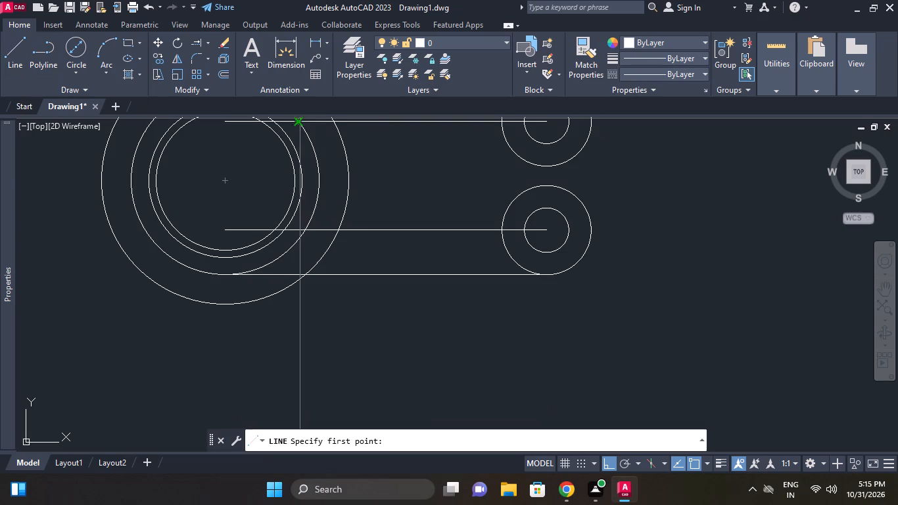
{"action": "left_click", "coordinate": [594, 232]}
{"action": "middle_click_drag", "start_coordinate": [603, 201], "coordinate": [607, 272]}
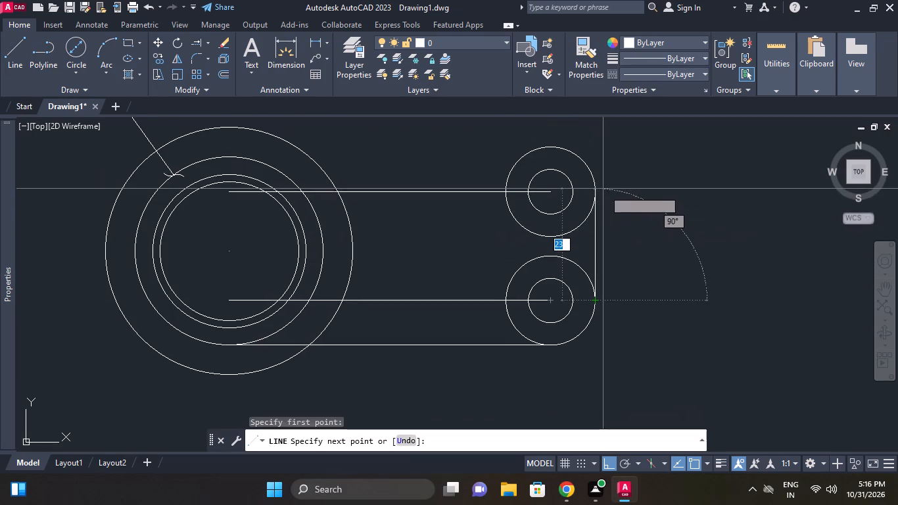
{"action": "left_click", "coordinate": [596, 188]}
{"action": "right_click_drag", "start_coordinate": [636, 183], "coordinate": [619, 180]}
{"action": "left_click", "coordinate": [658, 191]}
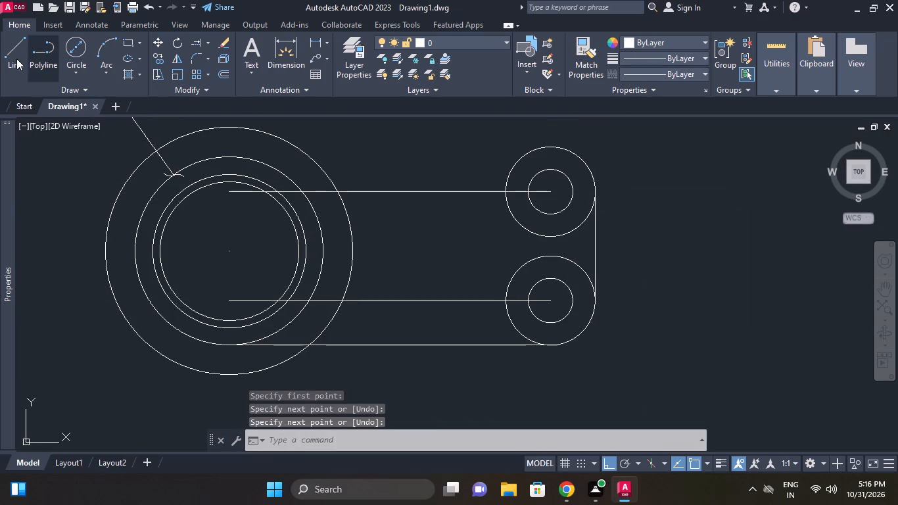
Measure the horizontal distance from the hub's centre to the right quadrant of the lower boss's outer circle.
{"action": "left_click", "coordinate": [316, 46]}
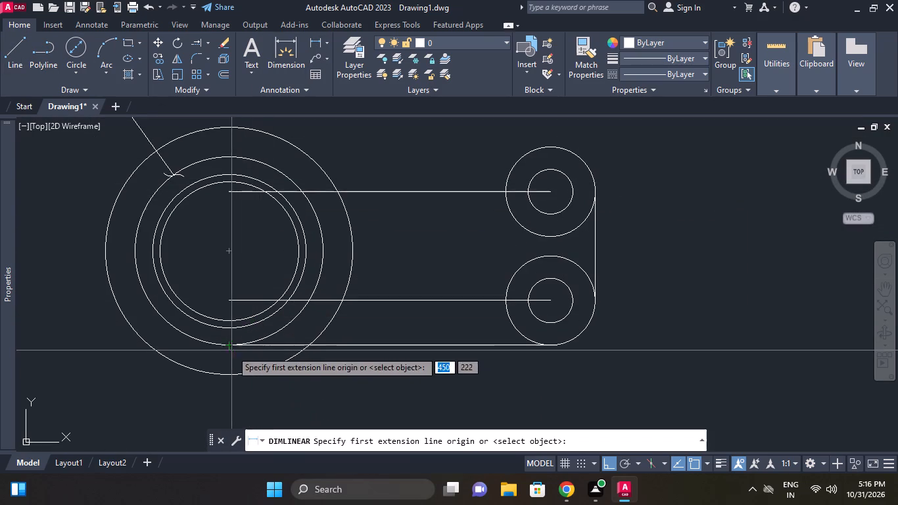
{"action": "left_click", "coordinate": [230, 252]}
{"action": "left_click", "coordinate": [595, 298]}
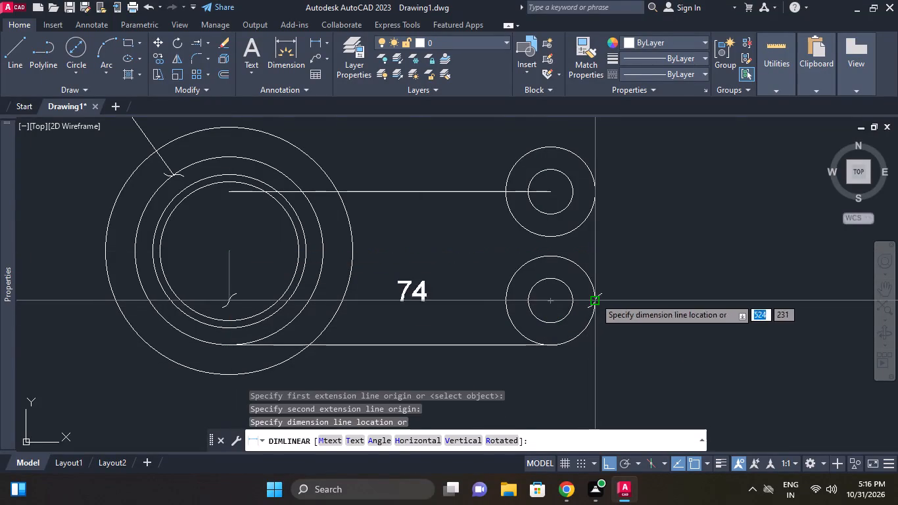
{"action": "middle_click_drag", "start_coordinate": [577, 354], "coordinate": [586, 320]}
{"action": "right_click", "coordinate": [586, 324]}
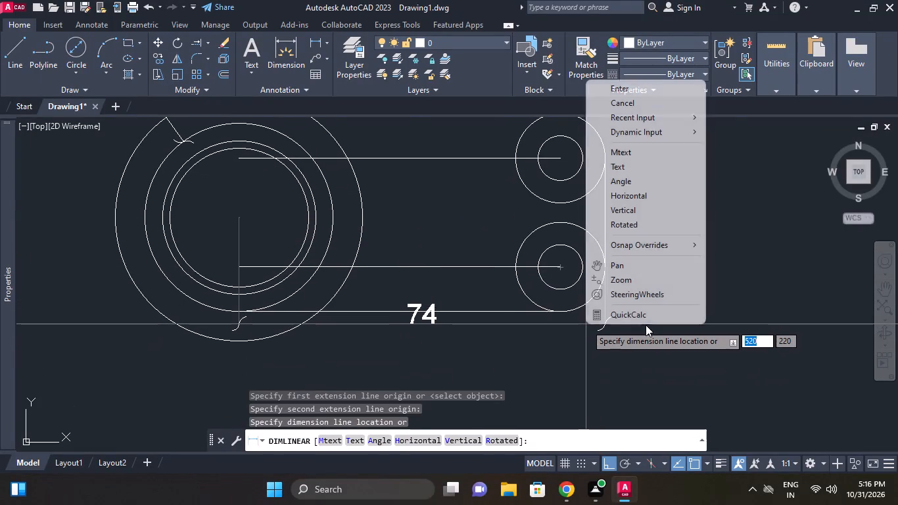
{"action": "left_click", "coordinate": [626, 112]}
{"action": "left_click", "coordinate": [623, 104]}
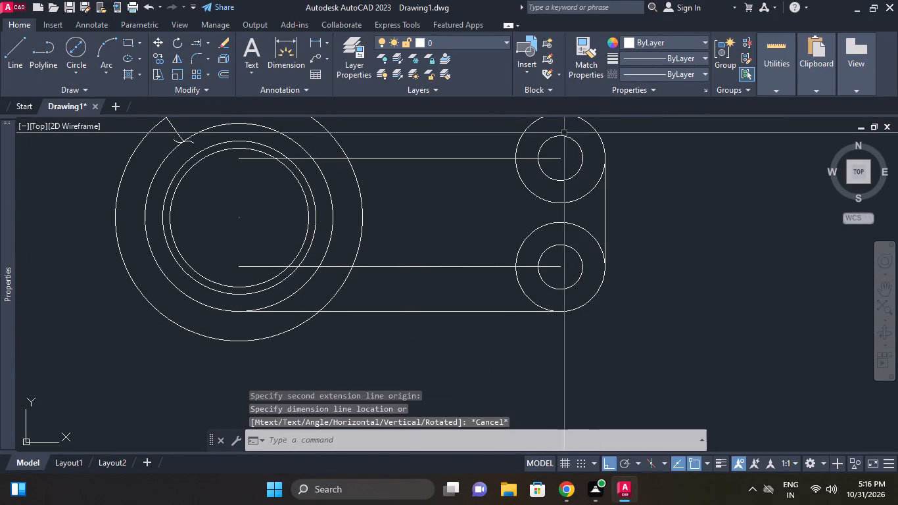
Draw a horizontal construction line along the bottom line tangent to the hub circle and the lower boss.
{"action": "middle_click_drag", "start_coordinate": [508, 308], "coordinate": [507, 319]}
{"action": "scroll", "coordinate": [509, 304], "scroll_direction": "down", "scroll_amount": 1}
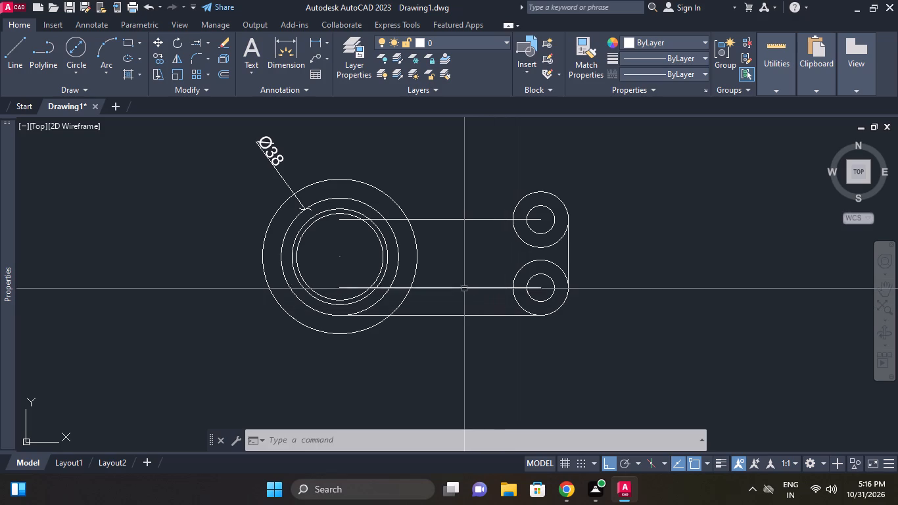
{"action": "key", "text": "x"}
{"action": "key", "text": "l"}
{"action": "key", "text": "space"}
{"action": "type", "text": "H"}
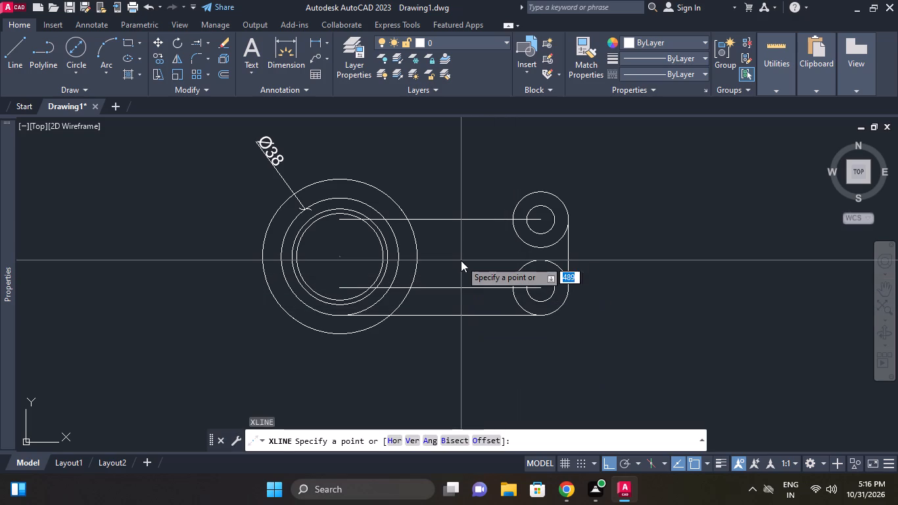
{"action": "key", "text": "space"}
{"action": "left_click", "coordinate": [472, 315]}
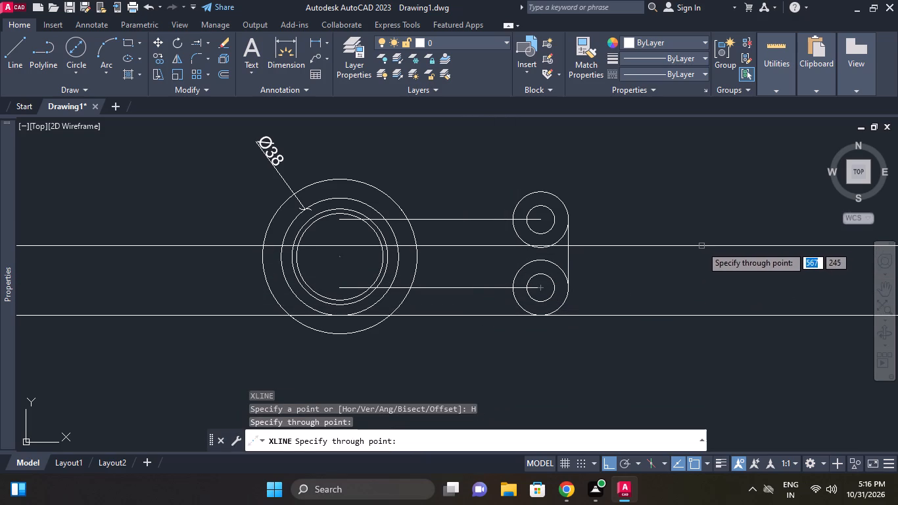
{"action": "key", "text": "Escape"}
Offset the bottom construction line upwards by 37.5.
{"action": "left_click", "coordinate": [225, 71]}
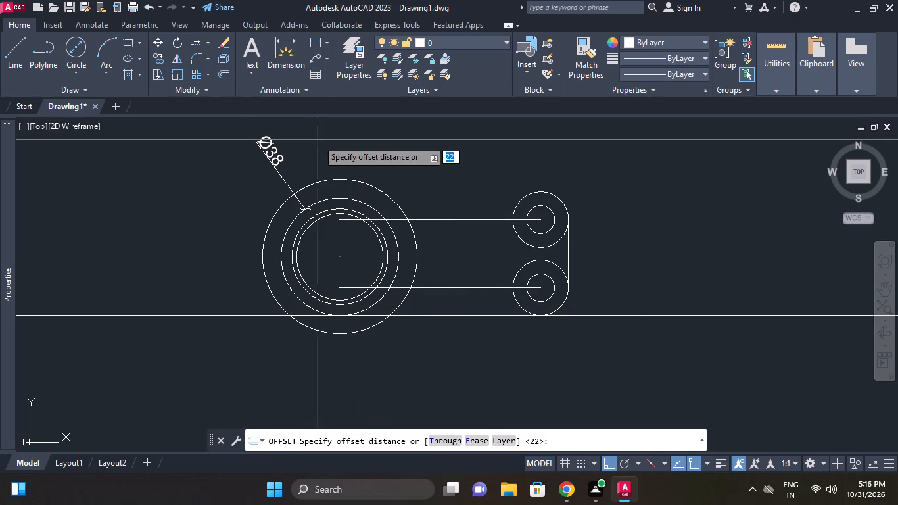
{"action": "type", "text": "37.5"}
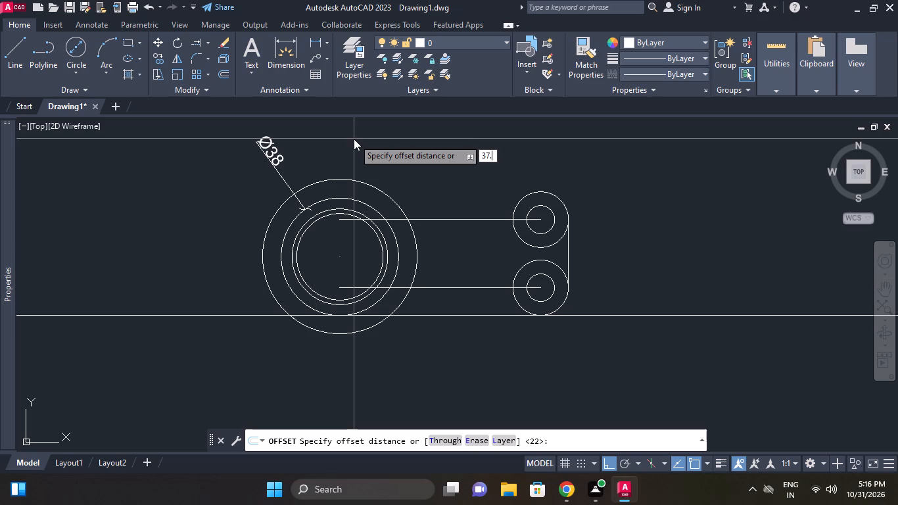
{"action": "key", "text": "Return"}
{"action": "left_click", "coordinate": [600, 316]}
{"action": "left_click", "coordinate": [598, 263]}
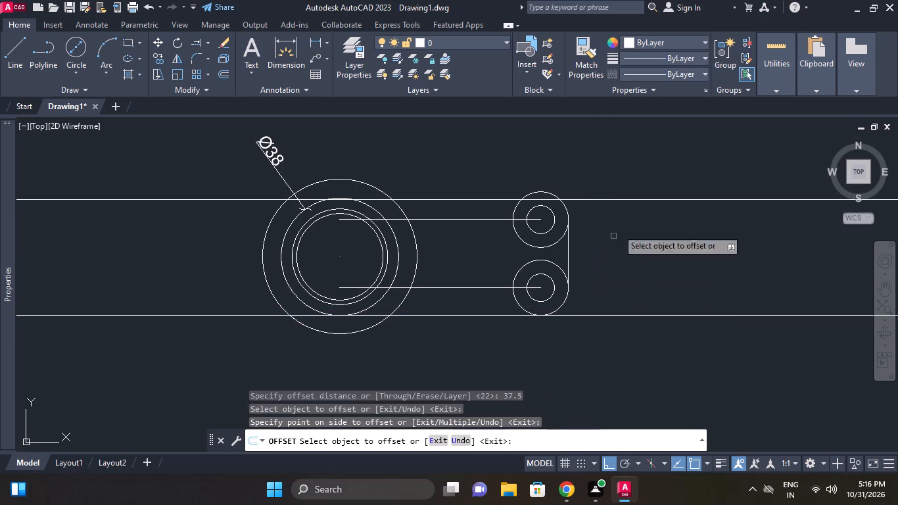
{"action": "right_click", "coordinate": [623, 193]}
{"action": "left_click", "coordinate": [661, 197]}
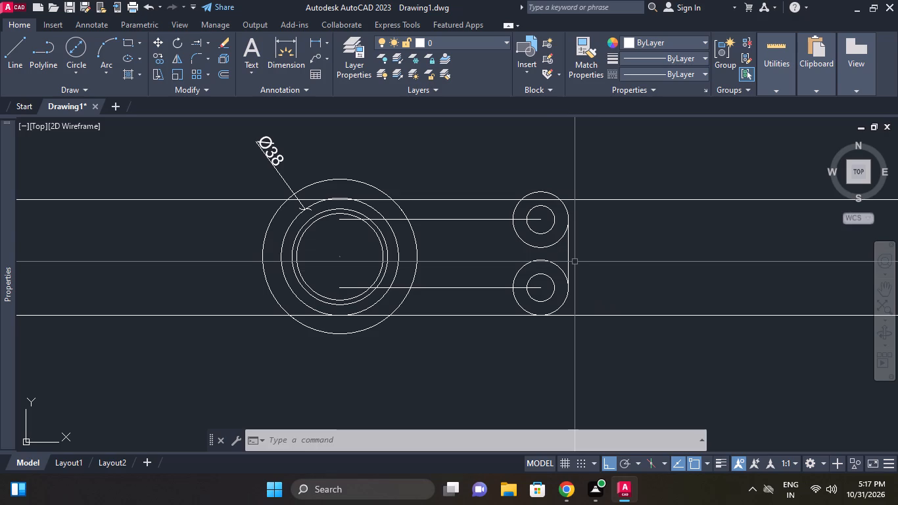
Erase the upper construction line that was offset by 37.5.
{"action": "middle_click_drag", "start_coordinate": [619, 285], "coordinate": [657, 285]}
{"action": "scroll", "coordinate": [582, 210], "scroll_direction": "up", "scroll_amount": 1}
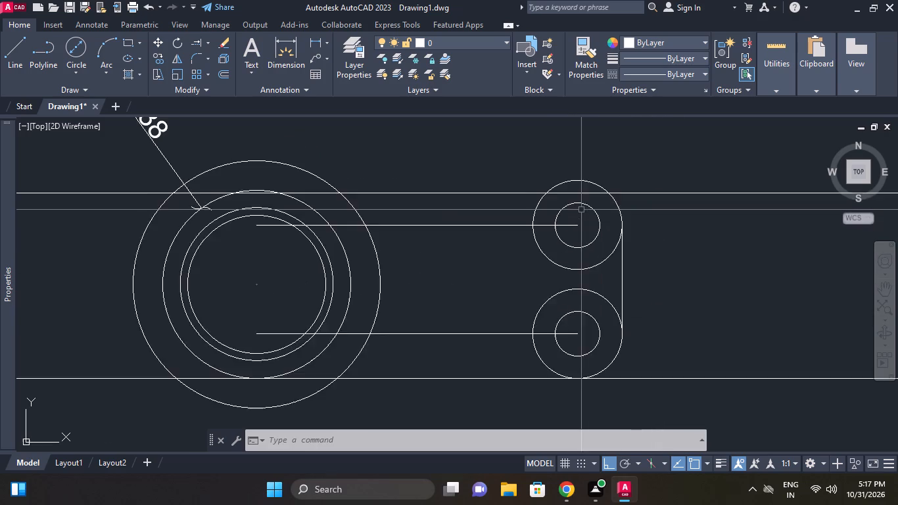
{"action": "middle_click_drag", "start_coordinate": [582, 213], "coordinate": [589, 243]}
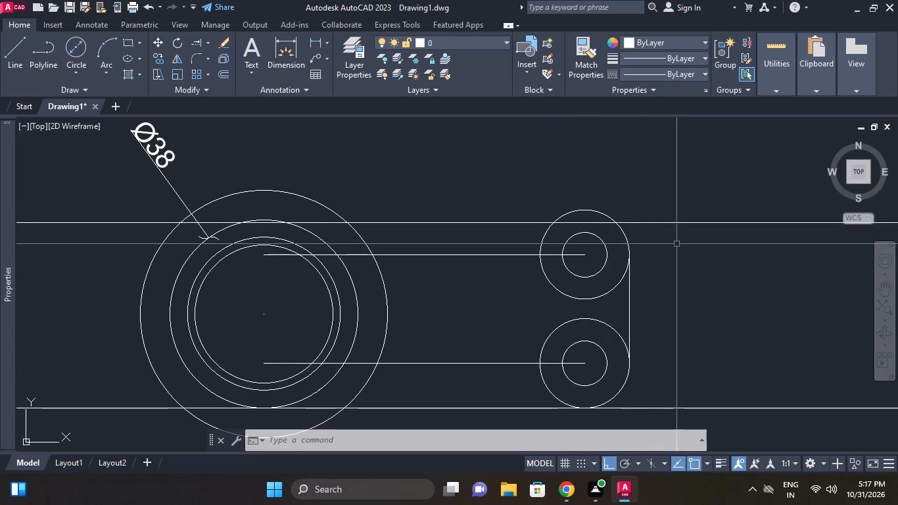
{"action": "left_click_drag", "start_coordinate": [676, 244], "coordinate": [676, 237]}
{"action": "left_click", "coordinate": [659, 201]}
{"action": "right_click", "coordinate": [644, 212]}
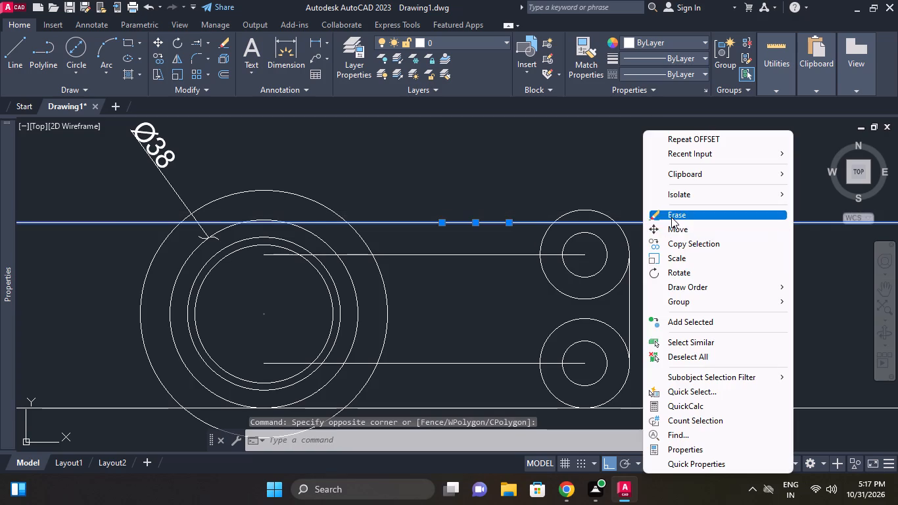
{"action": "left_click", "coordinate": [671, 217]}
Erase the Ø38 diameter dimension from the hub.
{"action": "middle_click_drag", "start_coordinate": [447, 224], "coordinate": [505, 234]}
{"action": "left_click_drag", "start_coordinate": [259, 147], "coordinate": [252, 145]}
{"action": "left_click", "coordinate": [202, 186]}
{"action": "right_click", "coordinate": [208, 183]}
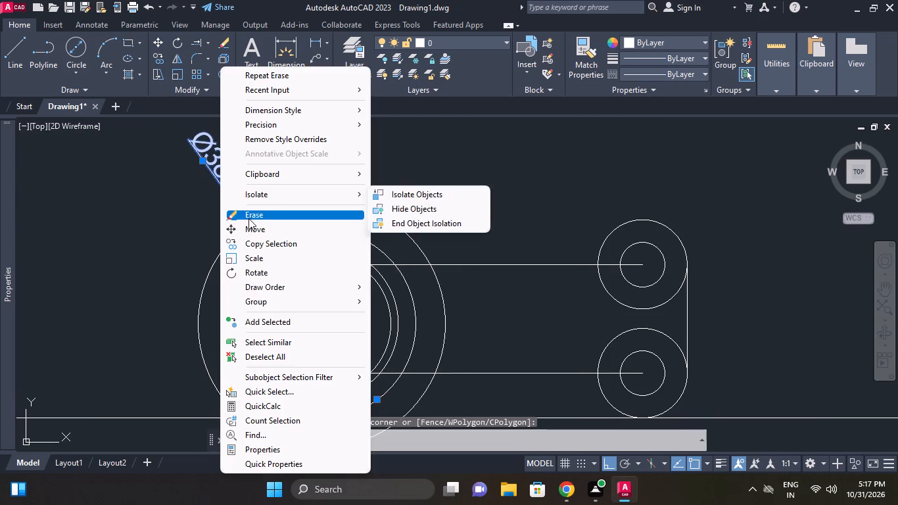
{"action": "left_click", "coordinate": [252, 215]}
Erase the two horizontal lines that run from the hub to the centres of the upper and lower bosses.
{"action": "middle_click_drag", "start_coordinate": [477, 271], "coordinate": [528, 255]}
{"action": "middle_click_drag", "start_coordinate": [574, 275], "coordinate": [574, 256]}
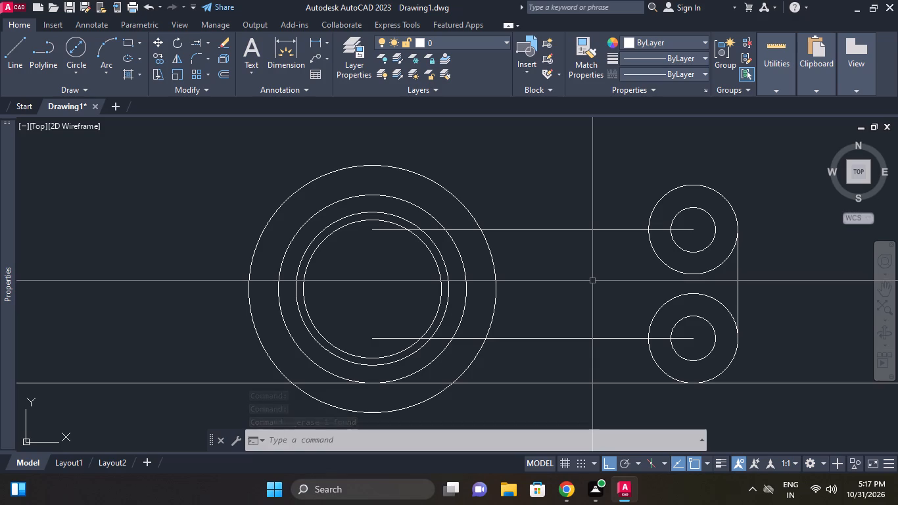
{"action": "left_click", "coordinate": [594, 277]}
{"action": "left_click", "coordinate": [550, 224]}
{"action": "right_click", "coordinate": [576, 279]}
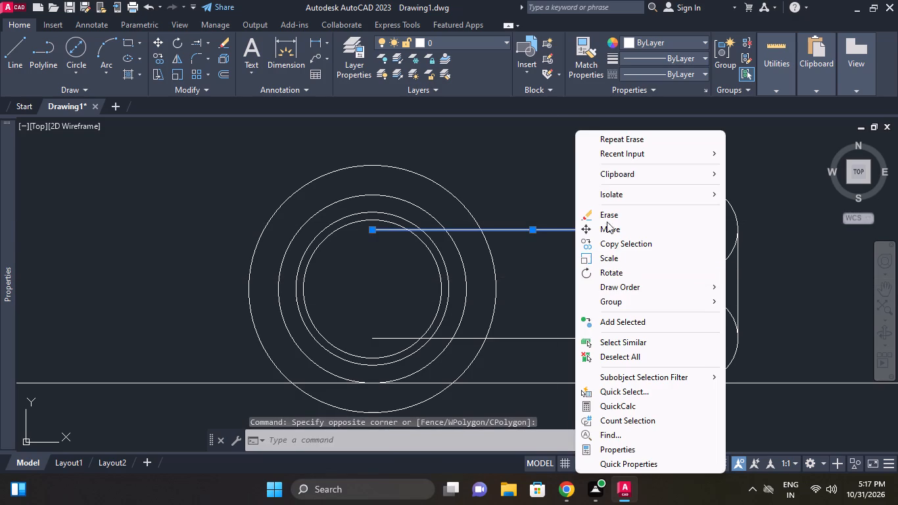
{"action": "left_click", "coordinate": [616, 137]}
{"action": "left_click", "coordinate": [606, 339]}
{"action": "right_click", "coordinate": [581, 286]}
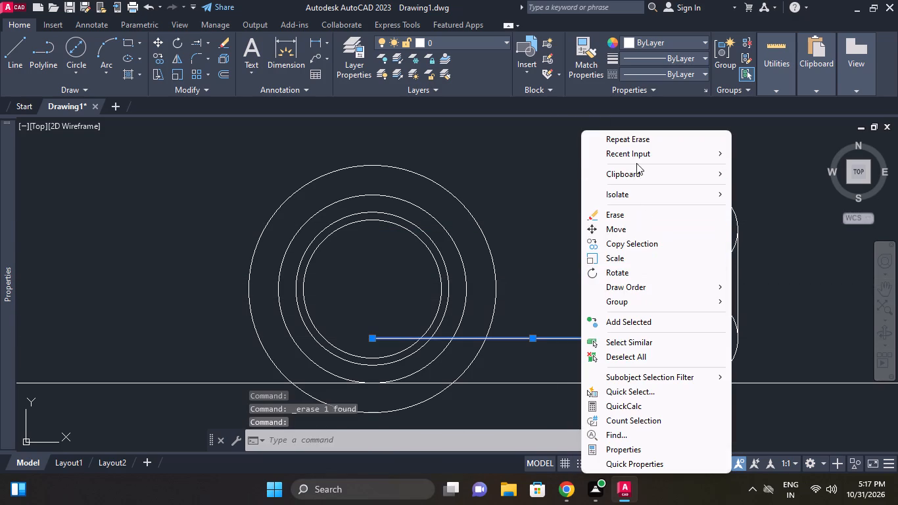
{"action": "left_click", "coordinate": [630, 133]}
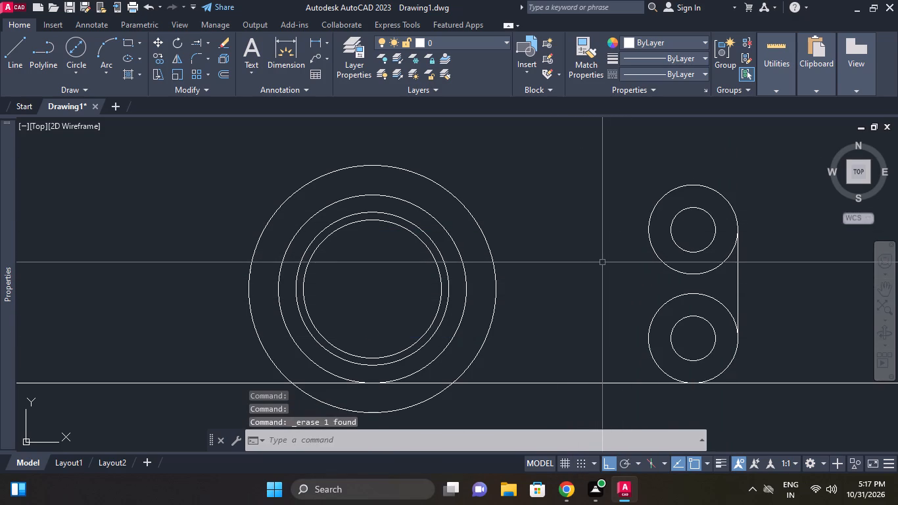
Draw a horizontal centre line from the hub centre, passing between the two bosses and extending beyond them.
{"action": "left_click", "coordinate": [11, 60]}
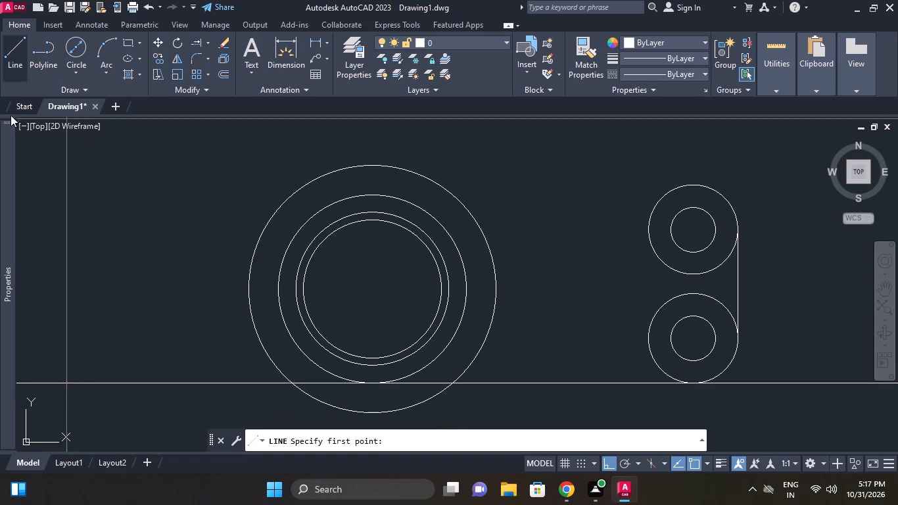
{"action": "left_click", "coordinate": [371, 289]}
{"action": "middle_click_drag", "start_coordinate": [763, 301], "coordinate": [608, 299]}
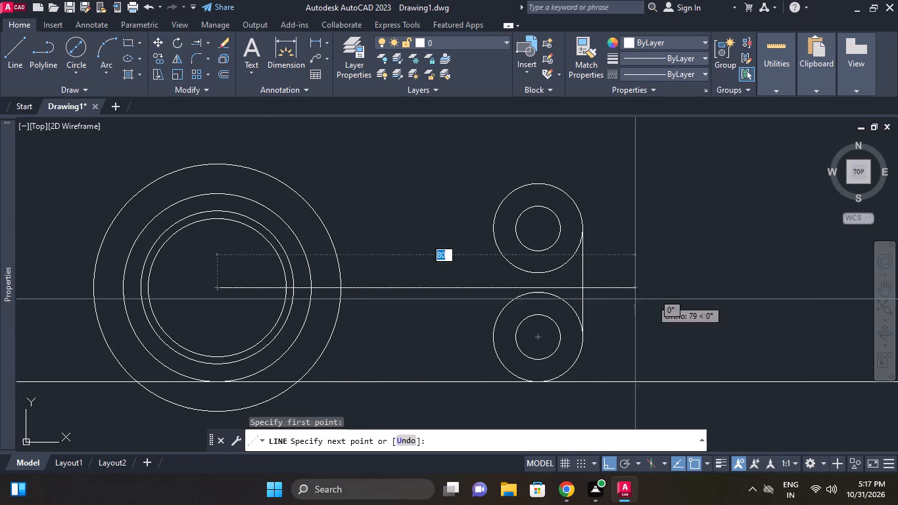
{"action": "left_click", "coordinate": [816, 292]}
{"action": "right_click", "coordinate": [841, 306]}
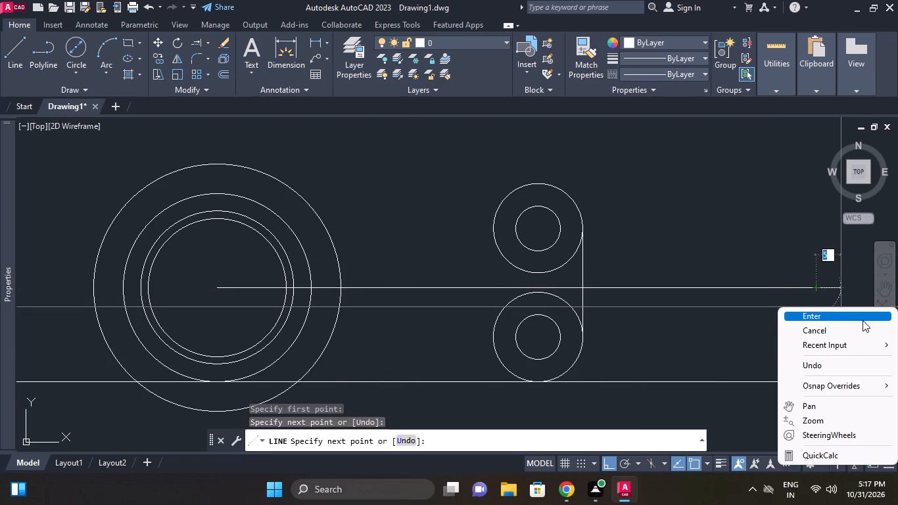
{"action": "left_click", "coordinate": [863, 320]}
{"action": "middle_click_drag", "start_coordinate": [667, 337], "coordinate": [772, 383]}
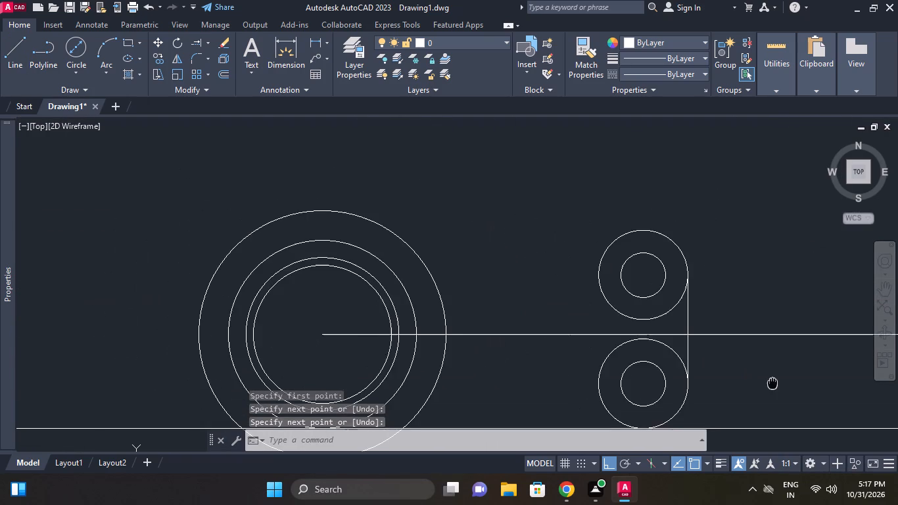
{"action": "middle_click_drag", "start_coordinate": [772, 383], "coordinate": [827, 396]}
Draw an inclined line from the hub centre at 20° above the horizontal centre line, towards the bosses.
{"action": "right_click", "coordinate": [566, 230]}
{"action": "left_click", "coordinate": [621, 220]}
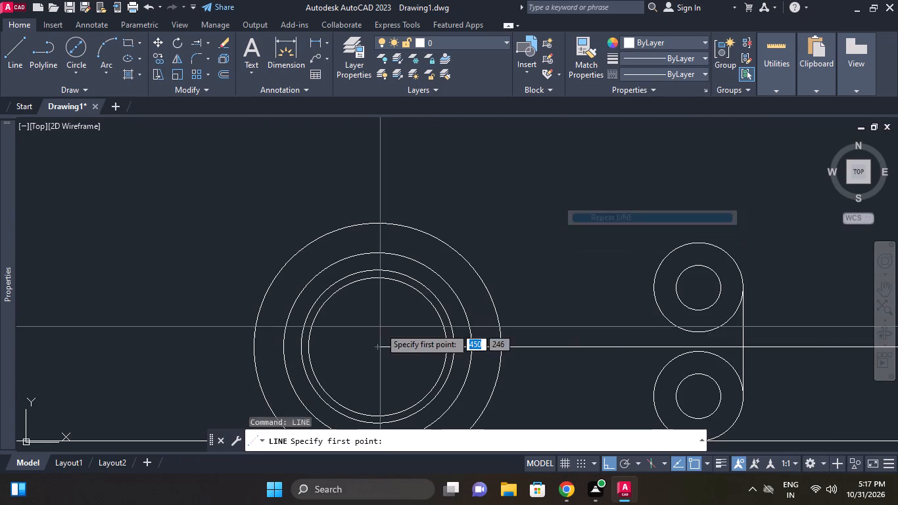
{"action": "left_click", "coordinate": [375, 343]}
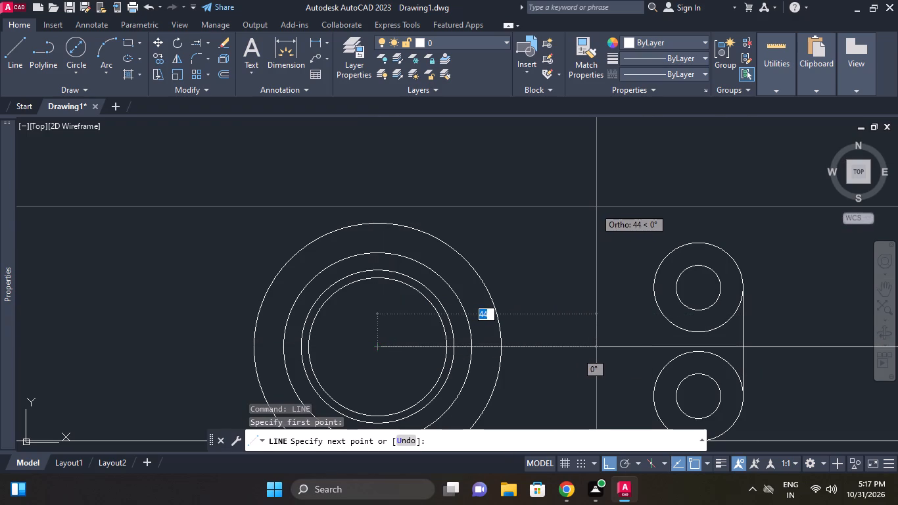
{"action": "key", "text": "Tab"}
{"action": "type", "text": "20"}
{"action": "key", "text": "Return"}
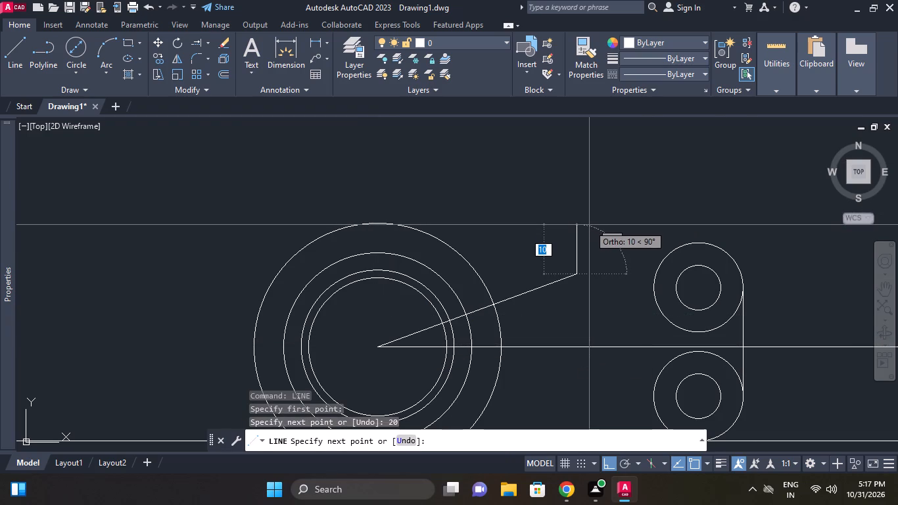
{"action": "key", "text": "Escape"}
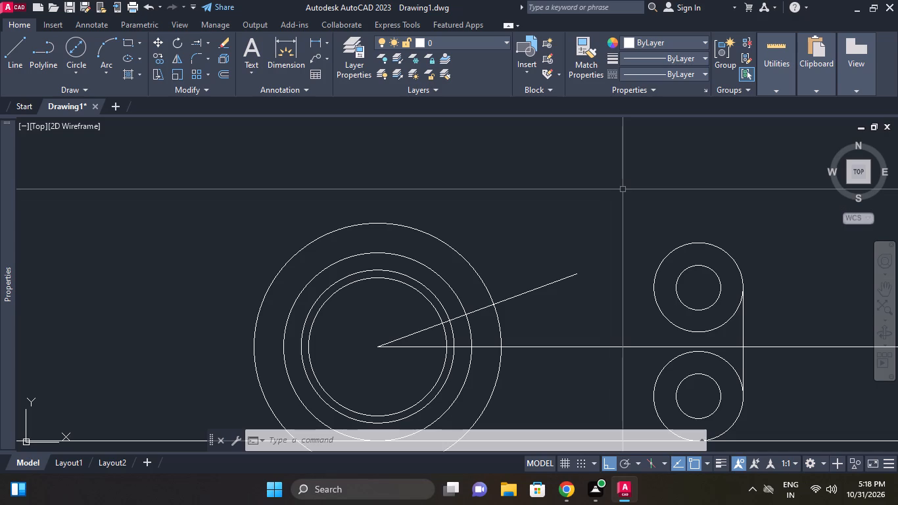
Place a vertical construction line through the hub centre.
{"action": "key", "text": "x"}
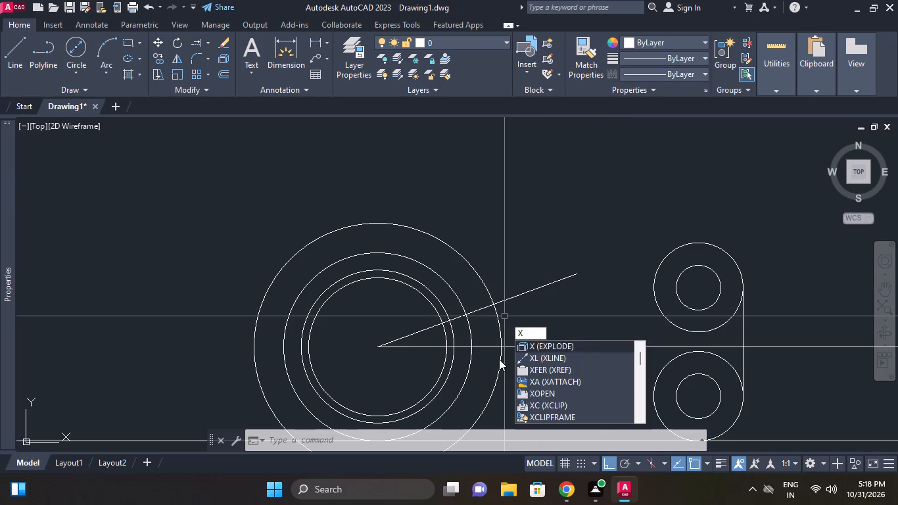
{"action": "left_click", "coordinate": [538, 359]}
{"action": "left_click", "coordinate": [407, 446]}
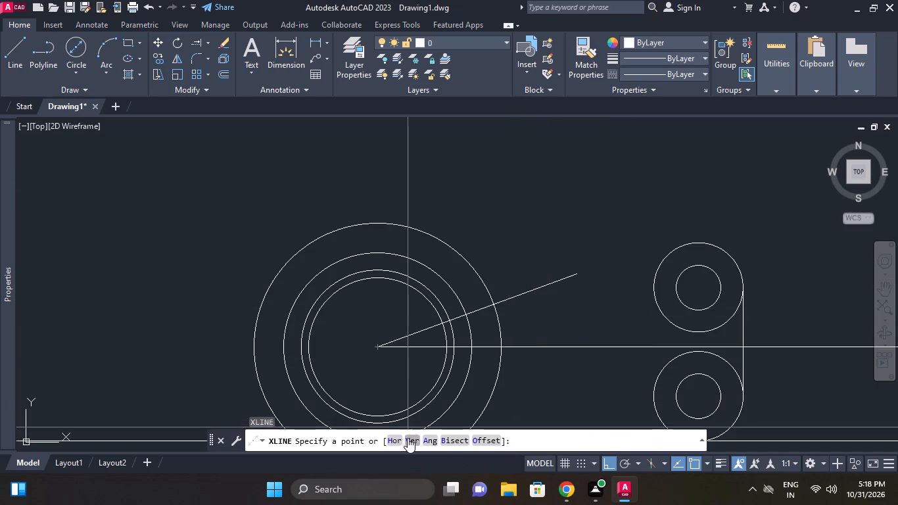
{"action": "left_click", "coordinate": [408, 439]}
{"action": "left_click", "coordinate": [375, 349]}
{"action": "right_click", "coordinate": [440, 183]}
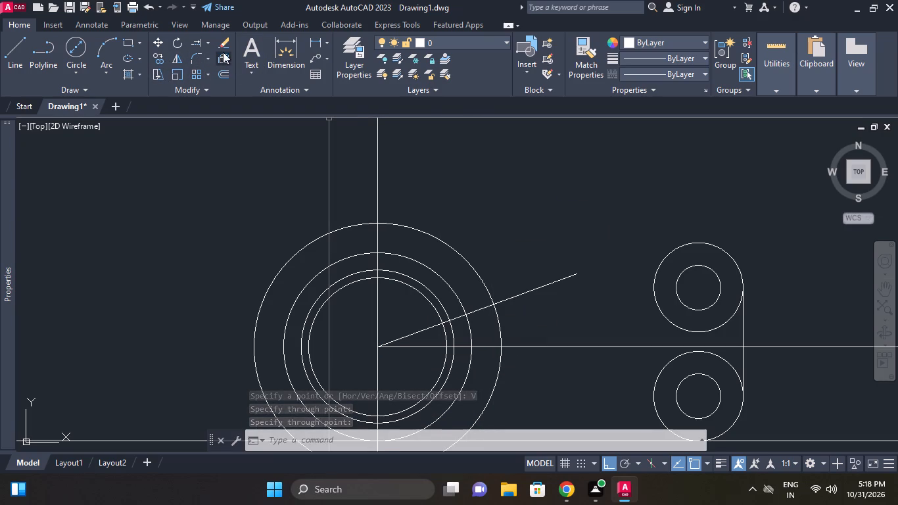
Offset the vertical construction line by 43.5 towards the bosses.
{"action": "left_click", "coordinate": [220, 72]}
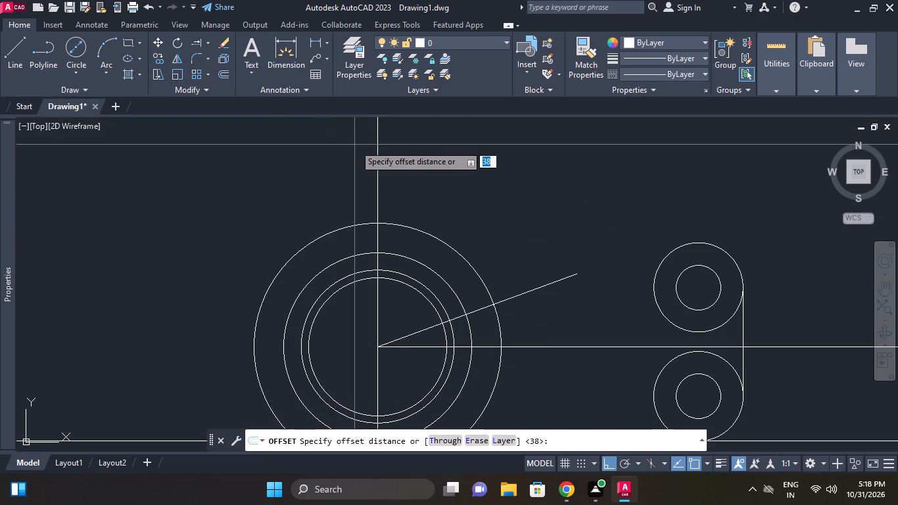
{"action": "type", "text": "43.5"}
{"action": "key", "text": "Return"}
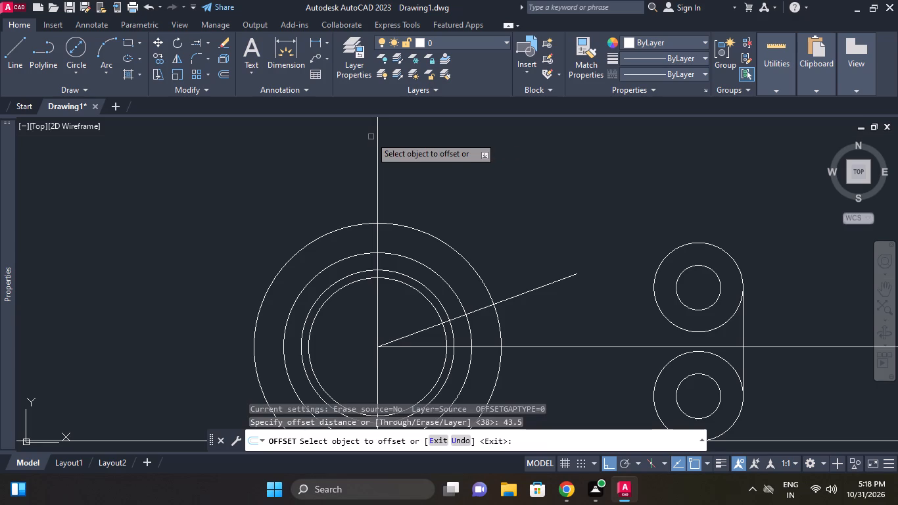
{"action": "left_click", "coordinate": [379, 123]}
{"action": "middle_click_drag", "start_coordinate": [523, 237], "coordinate": [439, 274]}
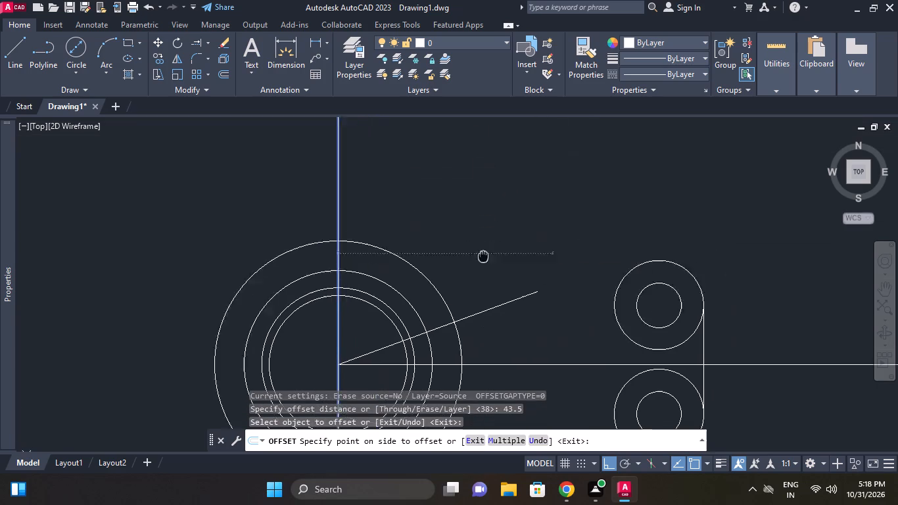
{"action": "middle_click_drag", "start_coordinate": [439, 274], "coordinate": [420, 282]}
{"action": "left_click", "coordinate": [575, 245]}
{"action": "right_click", "coordinate": [597, 228]}
{"action": "left_click", "coordinate": [619, 236]}
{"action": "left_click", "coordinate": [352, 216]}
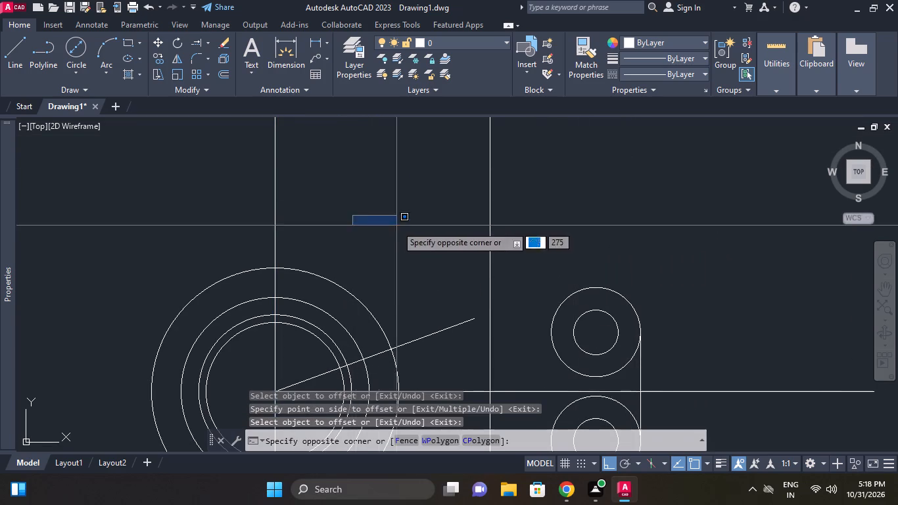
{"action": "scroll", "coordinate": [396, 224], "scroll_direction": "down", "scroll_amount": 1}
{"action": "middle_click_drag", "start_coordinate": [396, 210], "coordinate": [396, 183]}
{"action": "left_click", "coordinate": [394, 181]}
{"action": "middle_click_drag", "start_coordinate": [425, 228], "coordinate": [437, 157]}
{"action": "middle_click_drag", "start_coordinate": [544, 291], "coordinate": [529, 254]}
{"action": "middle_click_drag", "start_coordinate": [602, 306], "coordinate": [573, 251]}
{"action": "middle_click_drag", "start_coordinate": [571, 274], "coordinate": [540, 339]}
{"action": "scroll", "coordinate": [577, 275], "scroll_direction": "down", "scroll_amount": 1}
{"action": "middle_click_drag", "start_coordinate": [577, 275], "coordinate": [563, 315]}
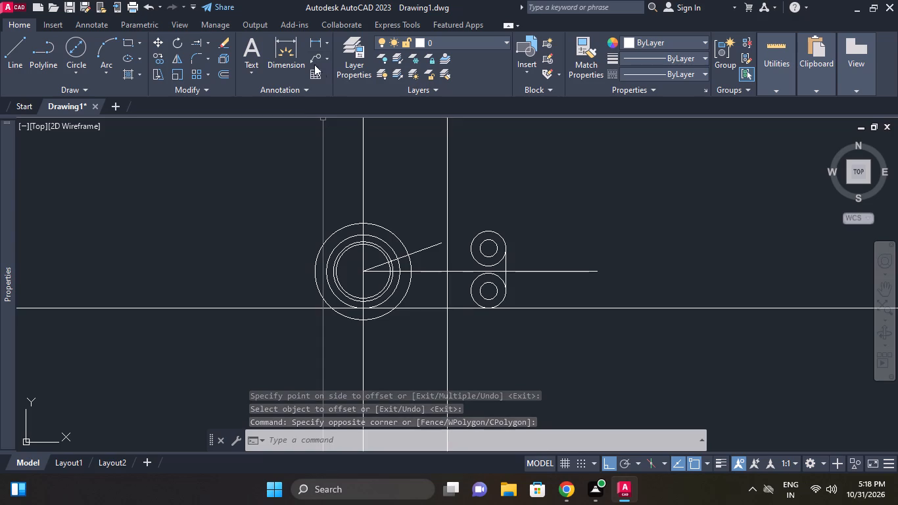
Offset the bottom horizontal construction line upwards by 37.5.
{"action": "left_click", "coordinate": [225, 76]}
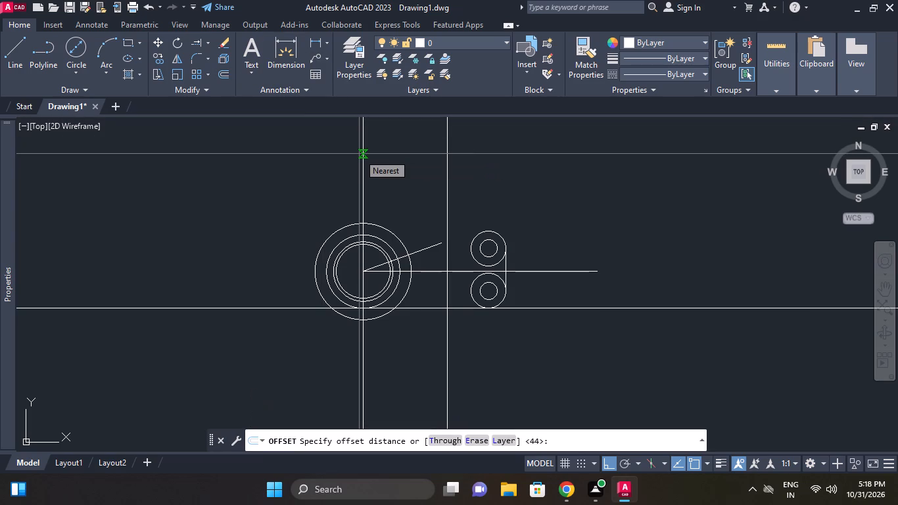
{"action": "type", "text": "37.5"}
{"action": "key", "text": "Return"}
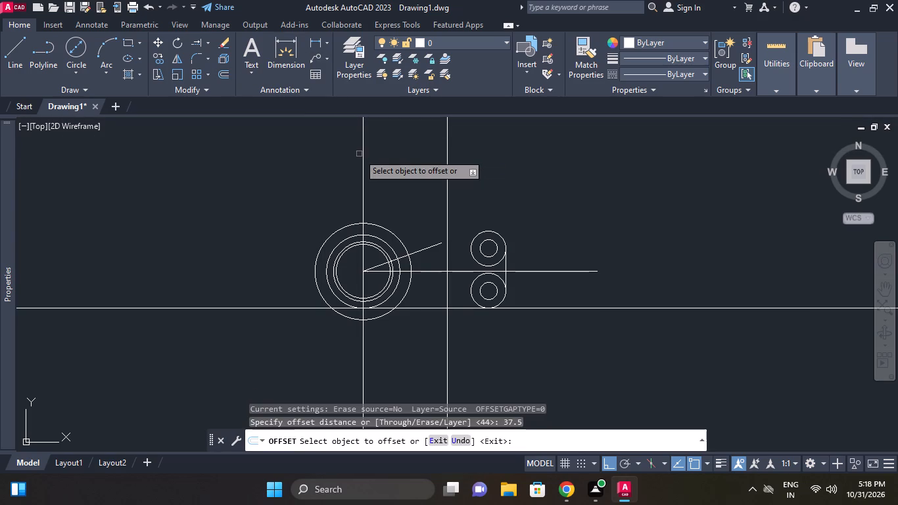
{"action": "left_click", "coordinate": [632, 310]}
{"action": "left_click", "coordinate": [628, 243]}
{"action": "right_click", "coordinate": [571, 131]}
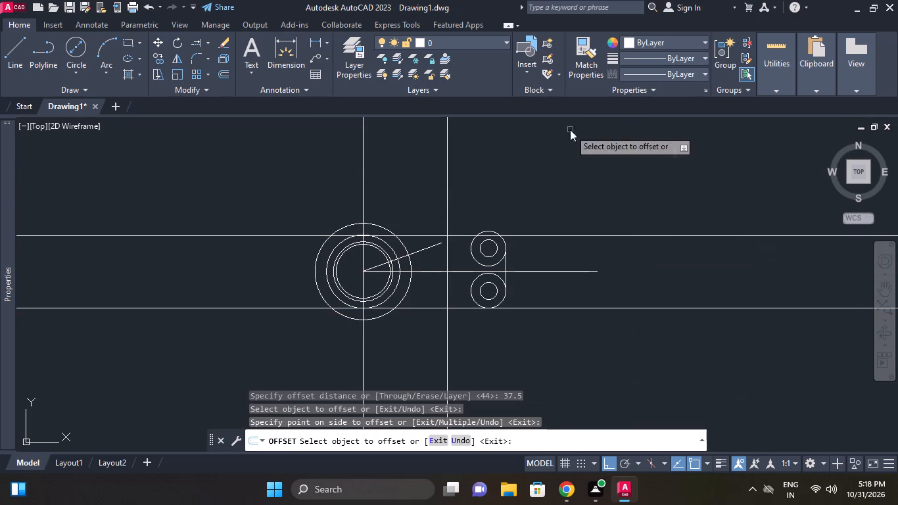
{"action": "left_click", "coordinate": [598, 149]}
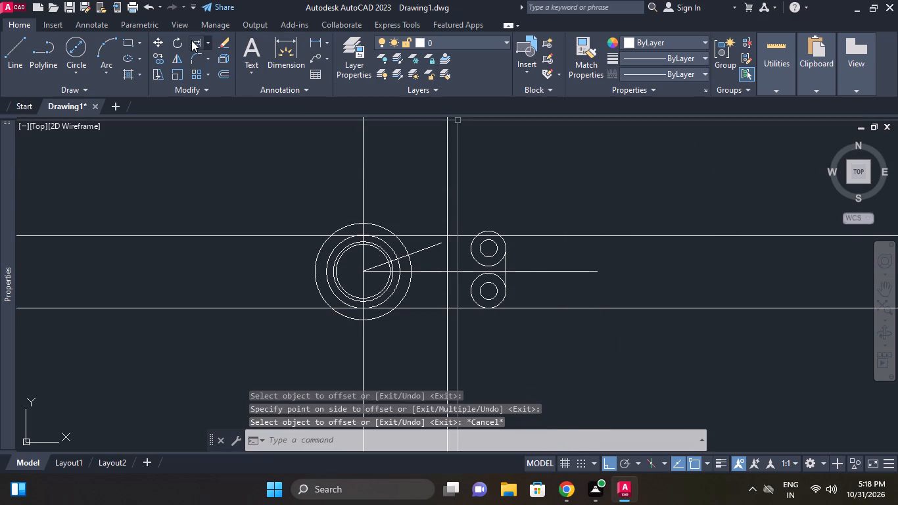
Trim the upper construction line inside the upper boss and between the hub and offset vertical, and that vertical's part down to the centre line.
{"action": "left_click", "coordinate": [208, 44]}
{"action": "left_click", "coordinate": [212, 64]}
{"action": "right_click", "coordinate": [483, 180]}
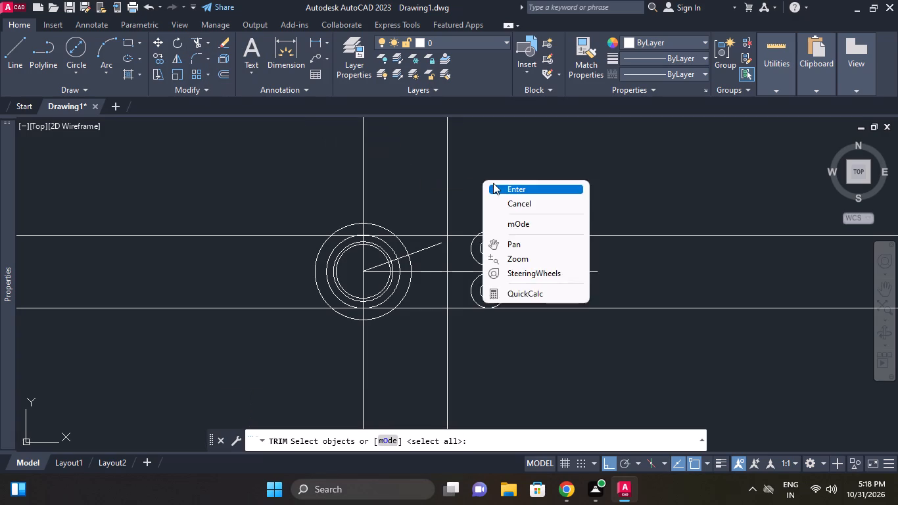
{"action": "left_click", "coordinate": [493, 183]}
{"action": "middle_click", "coordinate": [519, 233]}
{"action": "scroll", "coordinate": [490, 229], "scroll_direction": "up", "scroll_amount": 2}
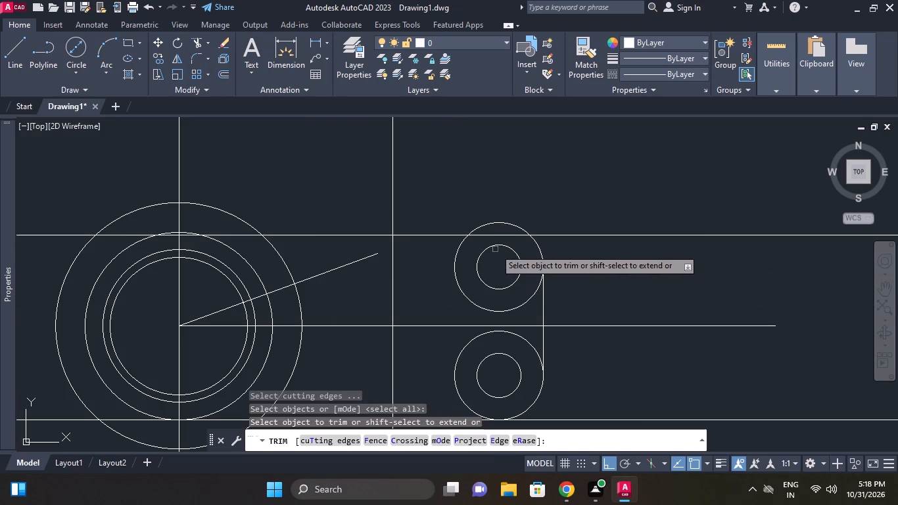
{"action": "left_click", "coordinate": [491, 238]}
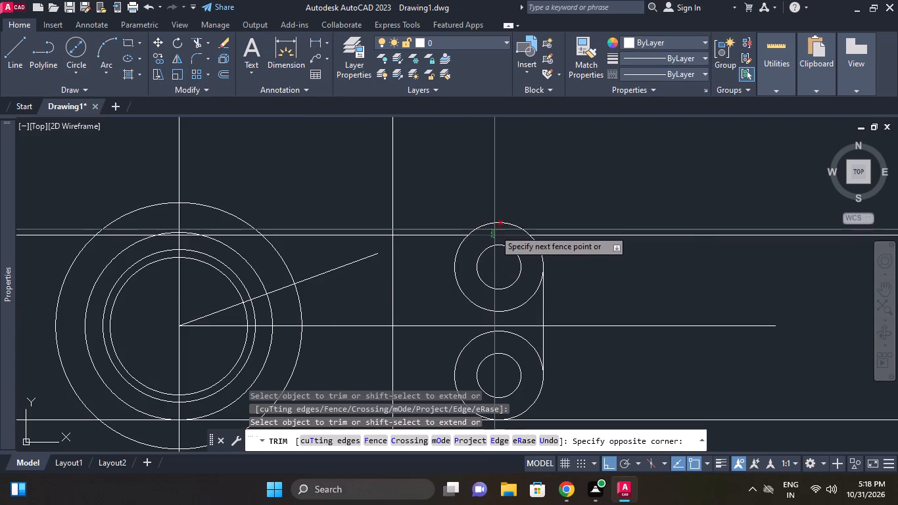
{"action": "left_click", "coordinate": [494, 229]}
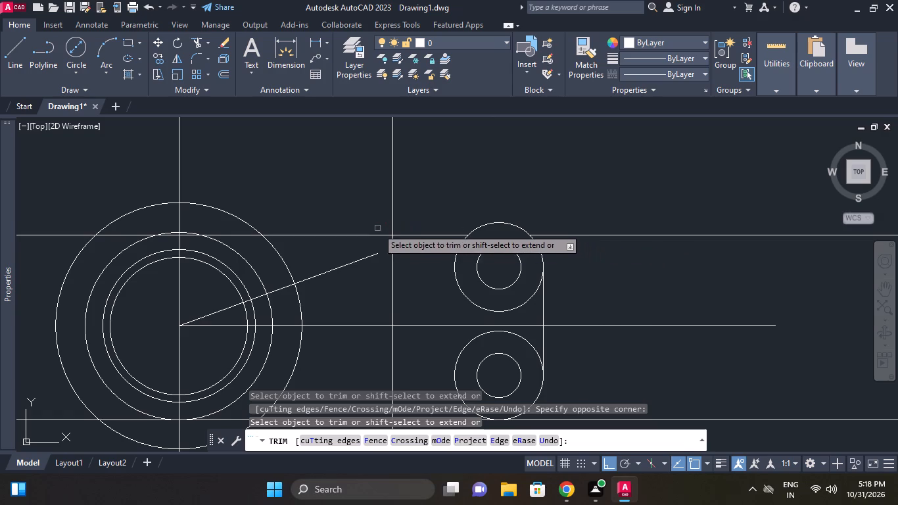
{"action": "left_click", "coordinate": [372, 235]}
{"action": "left_click", "coordinate": [390, 244]}
{"action": "middle_click_drag", "start_coordinate": [423, 243], "coordinate": [435, 264]}
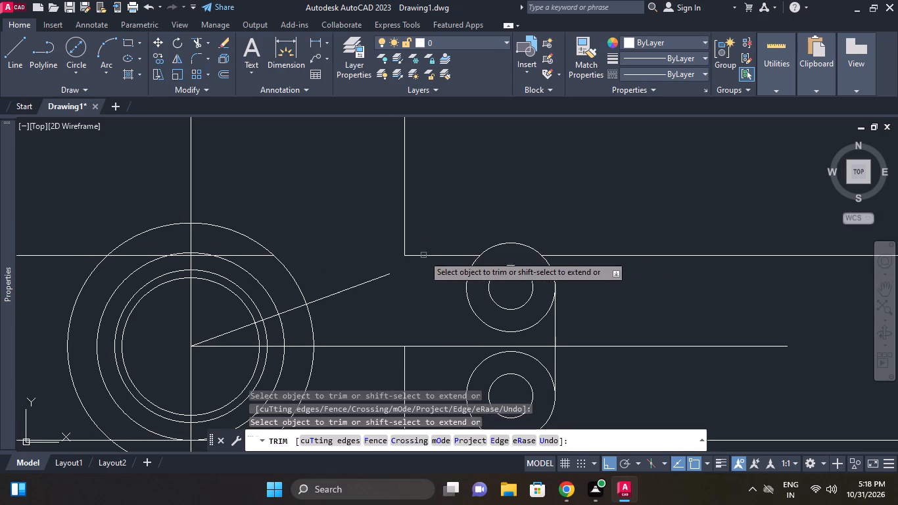
{"action": "middle_click_drag", "start_coordinate": [422, 231], "coordinate": [424, 241]}
{"action": "middle_click_drag", "start_coordinate": [459, 235], "coordinate": [465, 211]}
{"action": "middle_click_drag", "start_coordinate": [490, 242], "coordinate": [490, 183]}
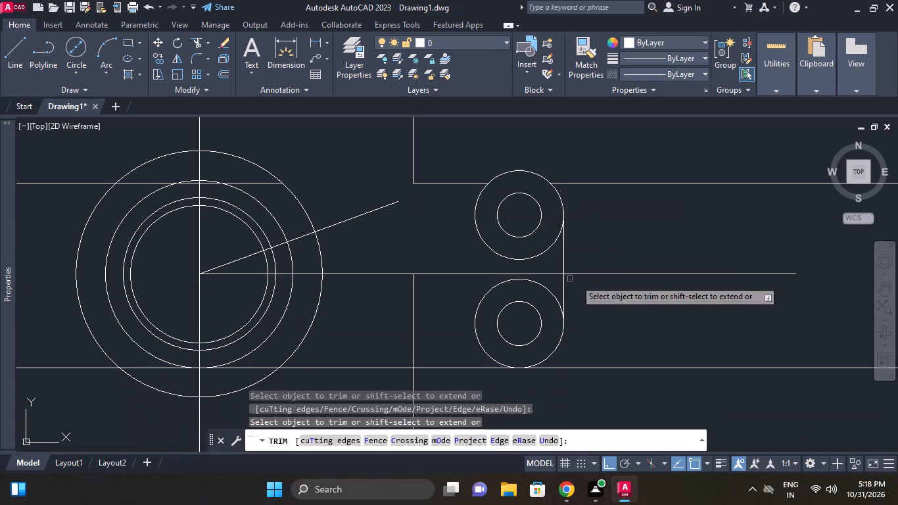
{"action": "middle_click", "coordinate": [586, 262]}
{"action": "key", "text": "Escape"}
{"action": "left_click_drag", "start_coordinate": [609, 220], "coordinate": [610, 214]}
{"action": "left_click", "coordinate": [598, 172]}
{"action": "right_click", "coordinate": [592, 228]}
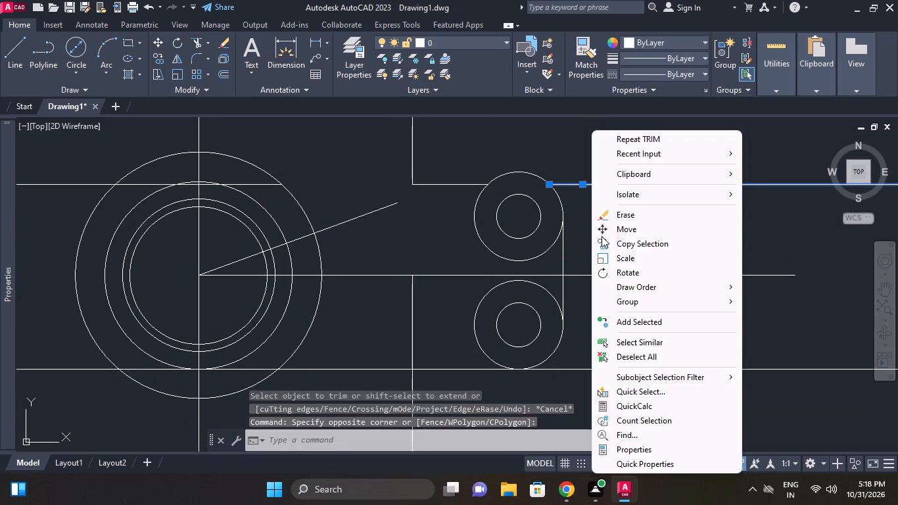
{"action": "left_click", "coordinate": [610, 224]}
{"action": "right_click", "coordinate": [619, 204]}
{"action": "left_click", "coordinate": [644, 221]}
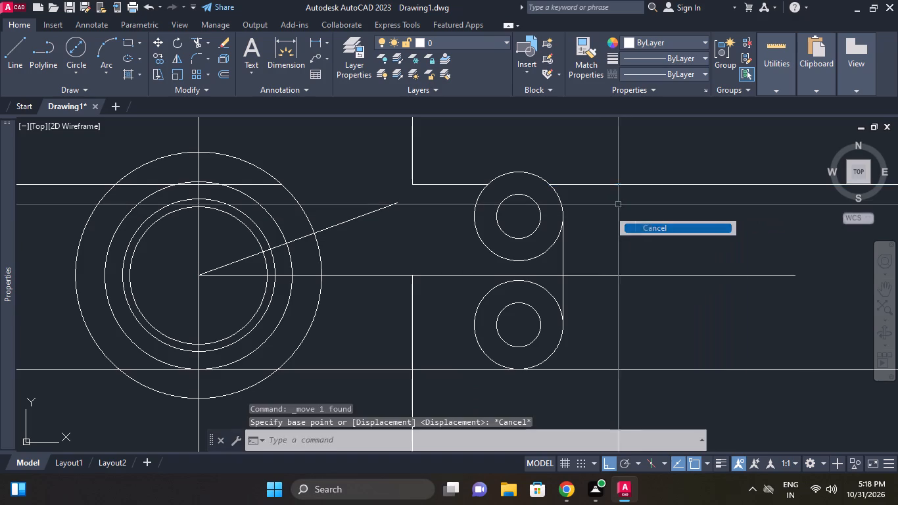
Erase the leftover part of the upper construction line on the far side of the upper boss.
{"action": "left_click", "coordinate": [635, 199]}
{"action": "left_click", "coordinate": [618, 172]}
{"action": "right_click", "coordinate": [618, 172]}
{"action": "left_click", "coordinate": [647, 212]}
Change the colour of the horizontal centre line between the bosses to Red.
{"action": "scroll", "coordinate": [608, 189], "scroll_direction": "down", "scroll_amount": 2}
{"action": "middle_click_drag", "start_coordinate": [608, 215], "coordinate": [611, 231]}
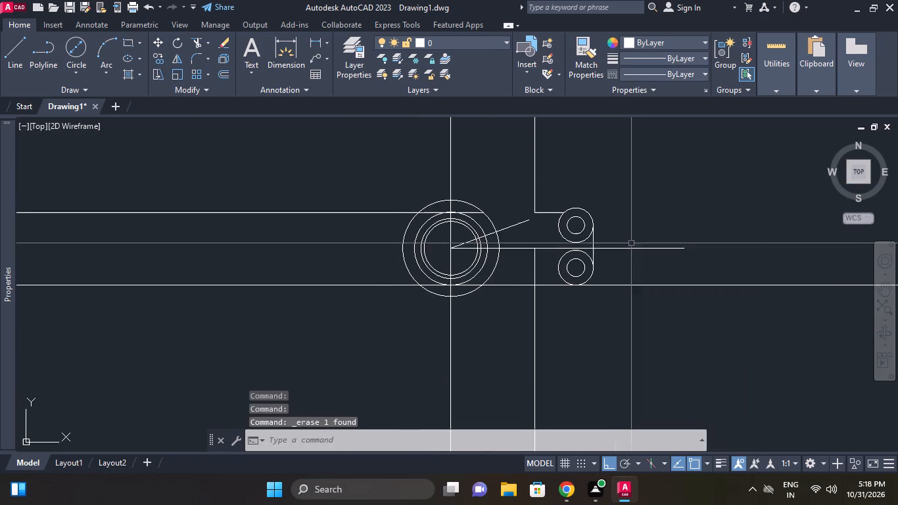
{"action": "middle_click_drag", "start_coordinate": [605, 239], "coordinate": [605, 260]}
{"action": "middle_click_drag", "start_coordinate": [646, 254], "coordinate": [644, 262]}
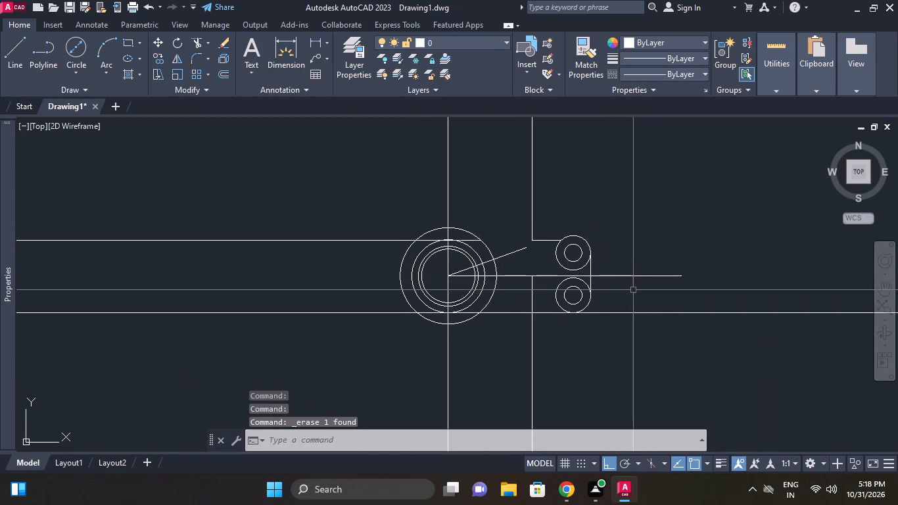
{"action": "middle_click_drag", "start_coordinate": [649, 282], "coordinate": [650, 303]}
{"action": "left_click", "coordinate": [645, 279]}
{"action": "left_click_drag", "start_coordinate": [614, 310], "coordinate": [616, 304]}
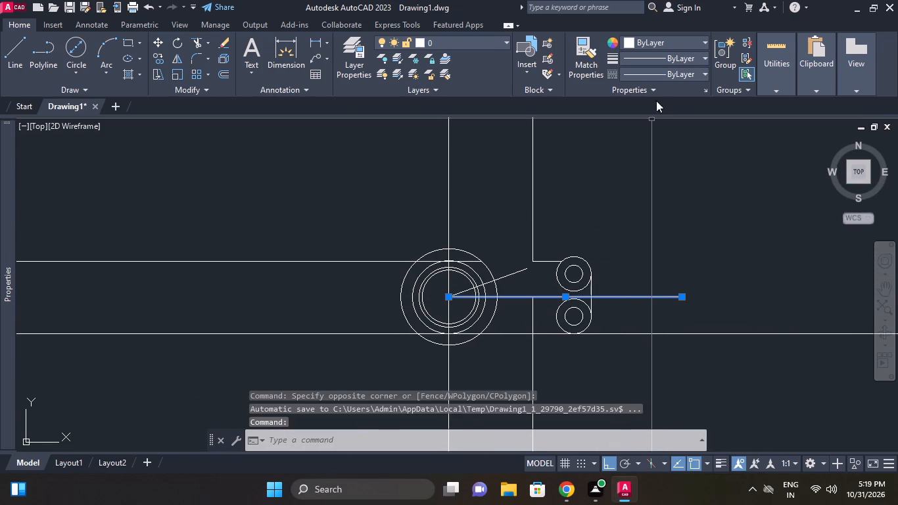
{"action": "left_click", "coordinate": [659, 43]}
{"action": "left_click", "coordinate": [624, 169]}
{"action": "right_click", "coordinate": [598, 185]}
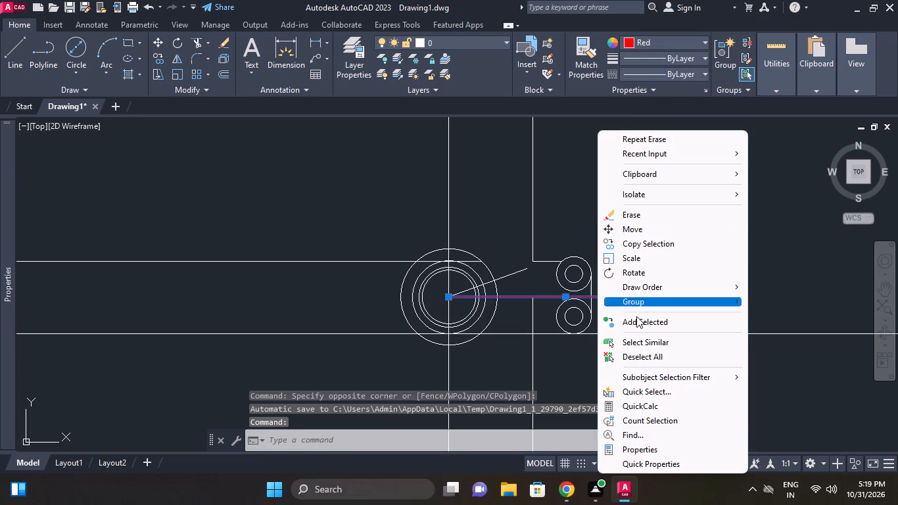
{"action": "left_click", "coordinate": [646, 353]}
Offset the bottom horizontal construction line upwards by 64.
{"action": "middle_click_drag", "start_coordinate": [645, 264], "coordinate": [645, 270]}
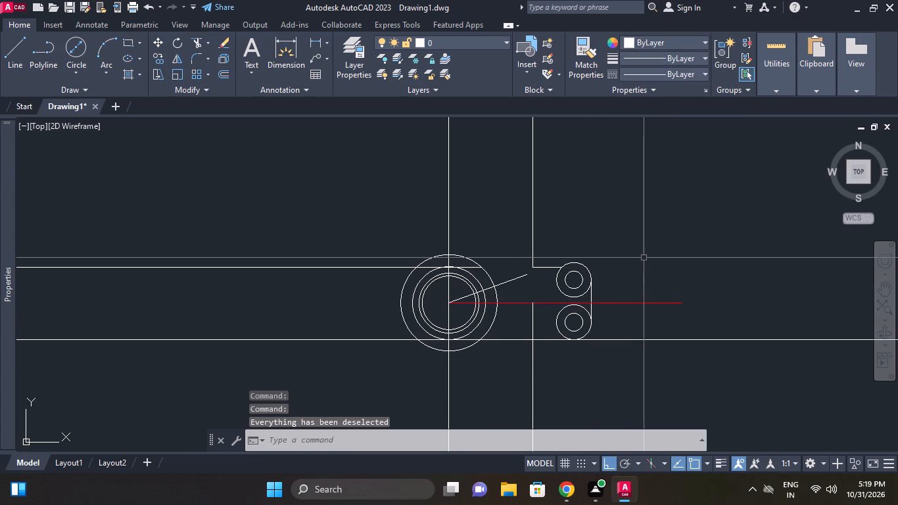
{"action": "left_click", "coordinate": [226, 79]}
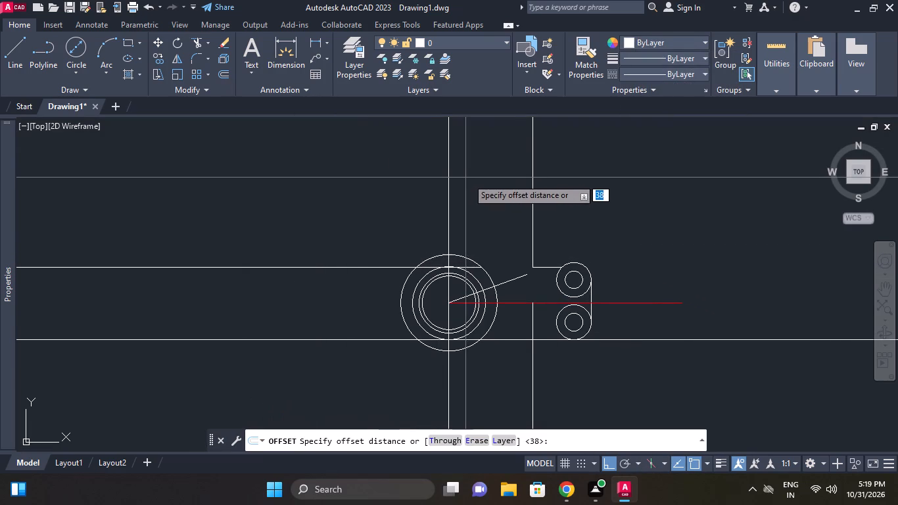
{"action": "key", "text": "6"}
{"action": "key", "text": "4"}
{"action": "key", "text": "Return"}
{"action": "left_click", "coordinate": [690, 341]}
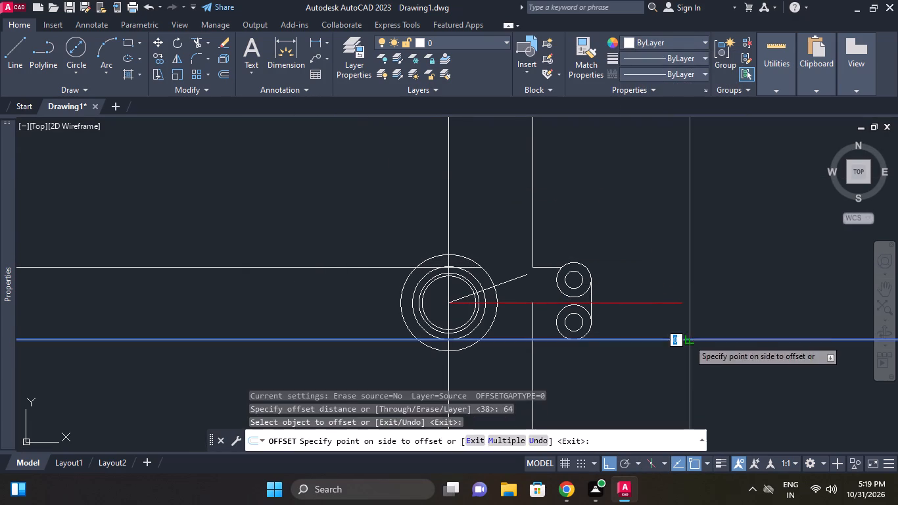
{"action": "left_click", "coordinate": [680, 277]}
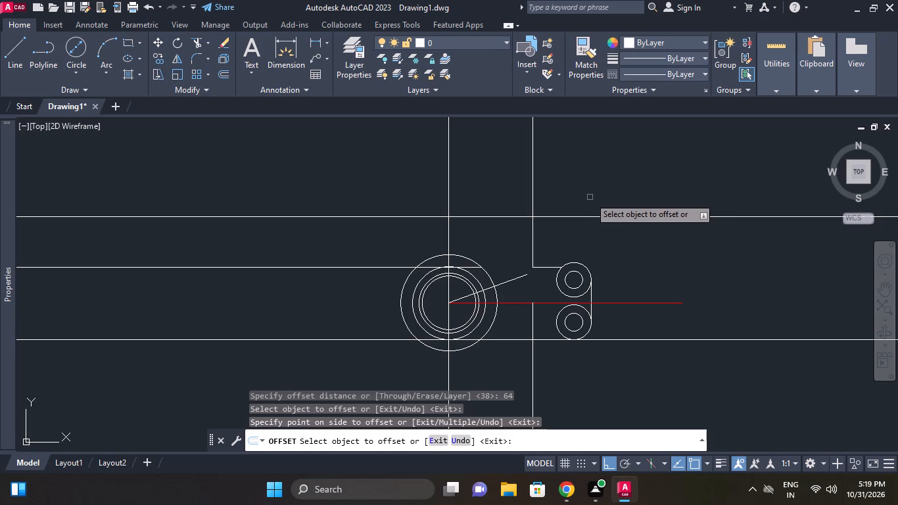
{"action": "right_click", "coordinate": [590, 197]}
{"action": "left_click", "coordinate": [609, 208]}
Trim the offset vertical line above the new upper horizontal construction line.
{"action": "left_click", "coordinate": [197, 42]}
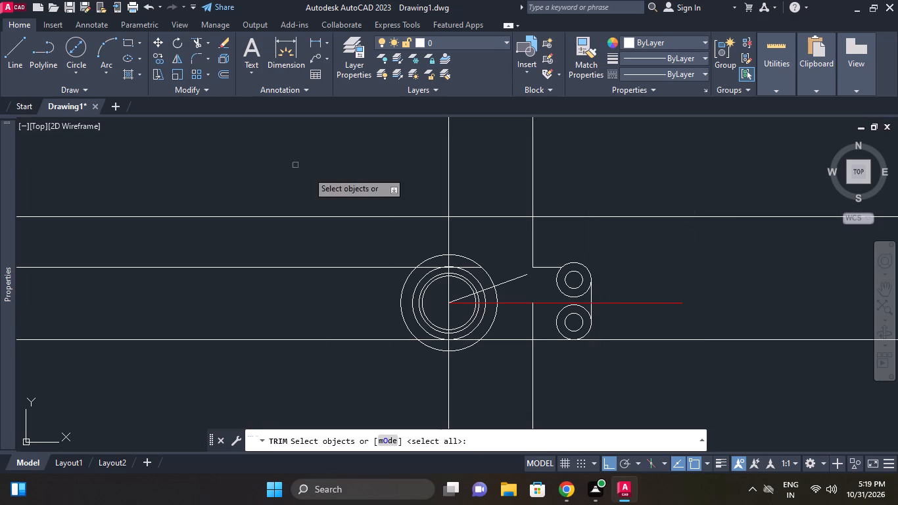
{"action": "right_click", "coordinate": [317, 174]}
{"action": "left_click", "coordinate": [343, 177]}
{"action": "left_click", "coordinate": [531, 190]}
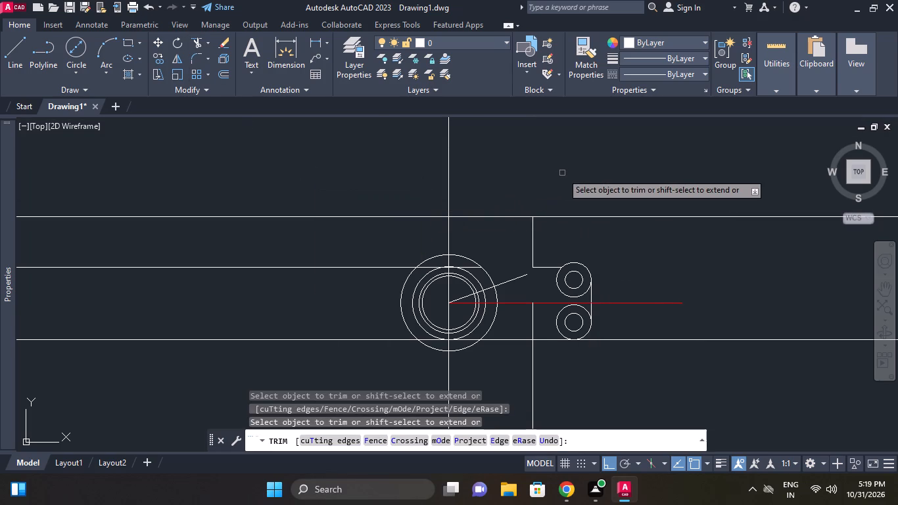
{"action": "right_click", "coordinate": [552, 173]}
{"action": "left_click", "coordinate": [594, 185]}
Erase the horizontal construction line at the top end of the trimmed vertical.
{"action": "left_click", "coordinate": [404, 220]}
{"action": "left_click", "coordinate": [392, 187]}
{"action": "right_click", "coordinate": [394, 182]}
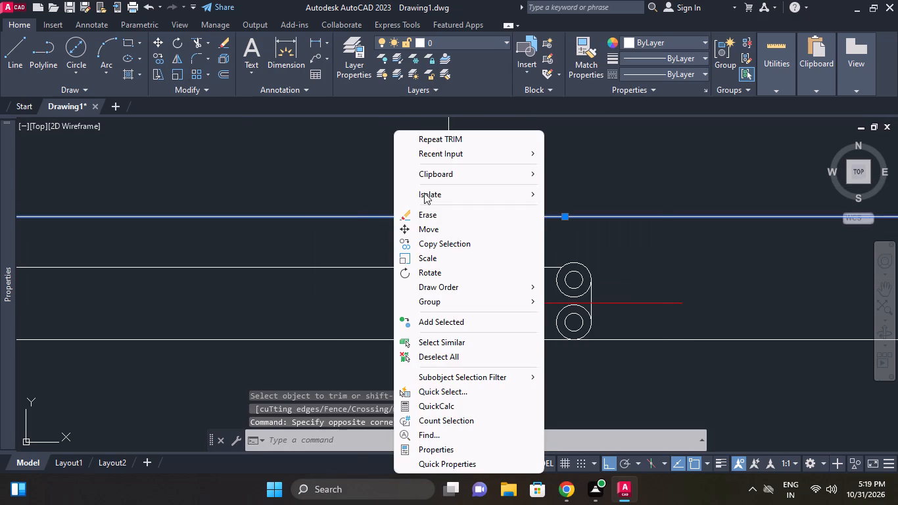
{"action": "left_click", "coordinate": [426, 209]}
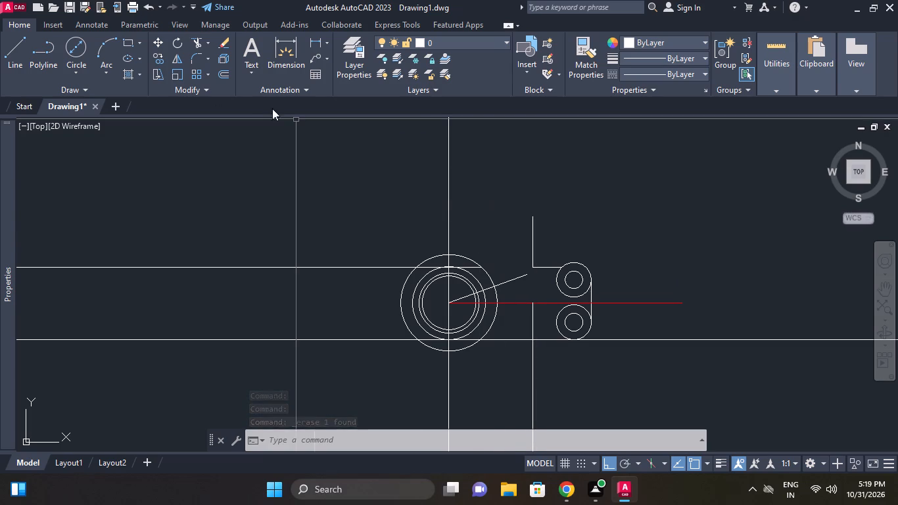
Measure the horizontal distance from the hub's vertical centre line to the top end of the trimmed vertical with a linear dimension.
{"action": "left_click", "coordinate": [317, 43]}
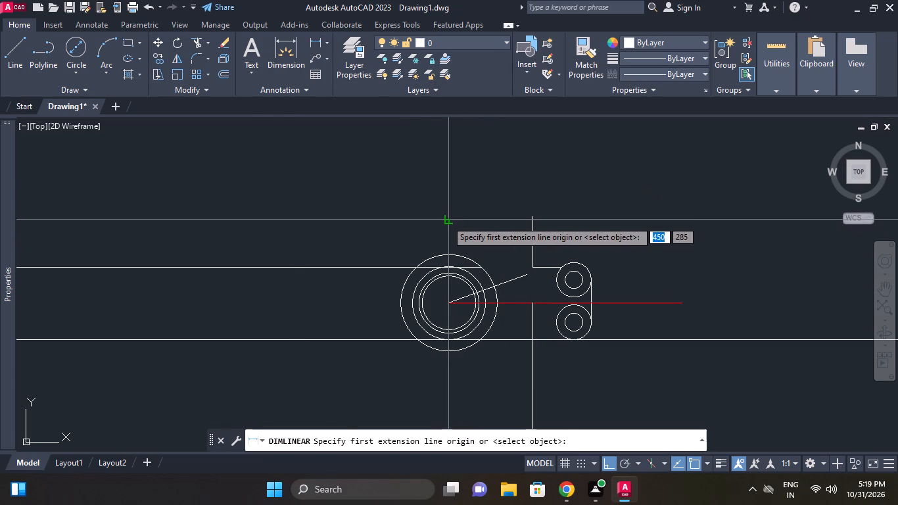
{"action": "left_click", "coordinate": [446, 220]}
{"action": "left_click", "coordinate": [532, 219]}
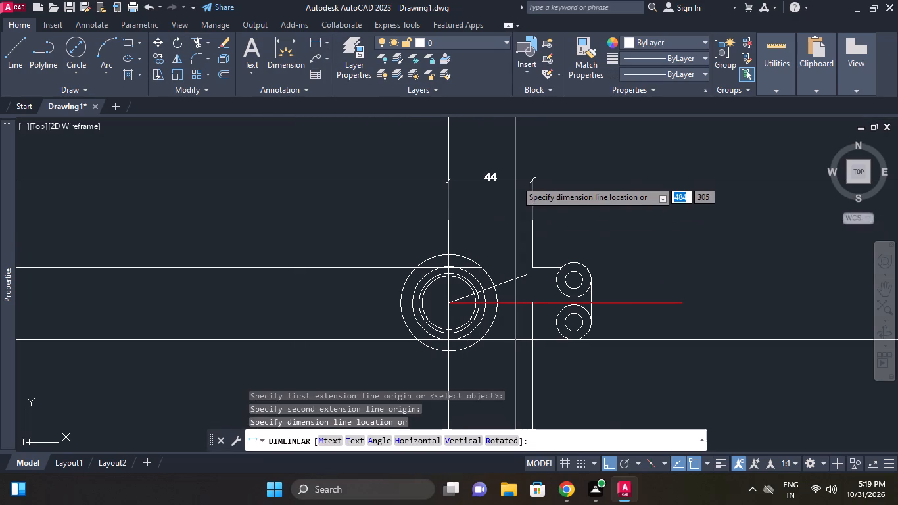
{"action": "right_click", "coordinate": [515, 180]}
{"action": "left_click", "coordinate": [542, 201]}
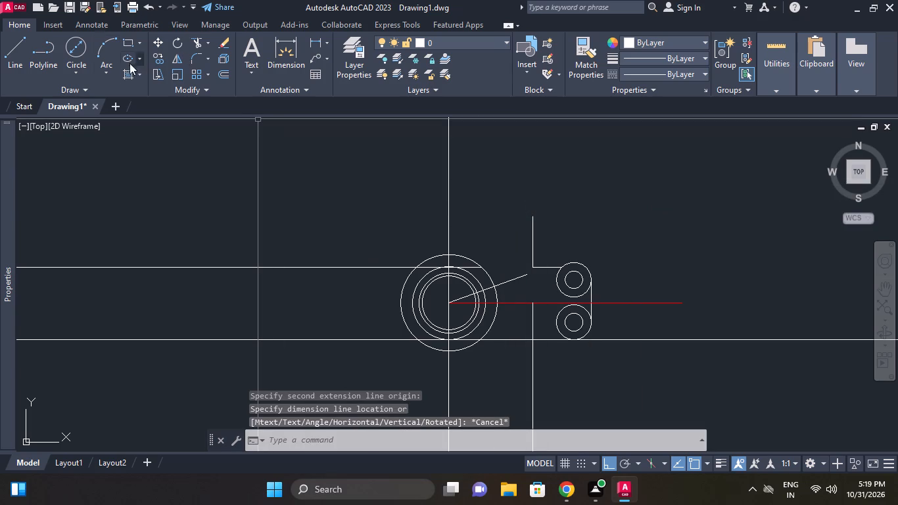
Draw a line 25 long at 5° from the top end of the trimmed vertical.
{"action": "left_click", "coordinate": [17, 45]}
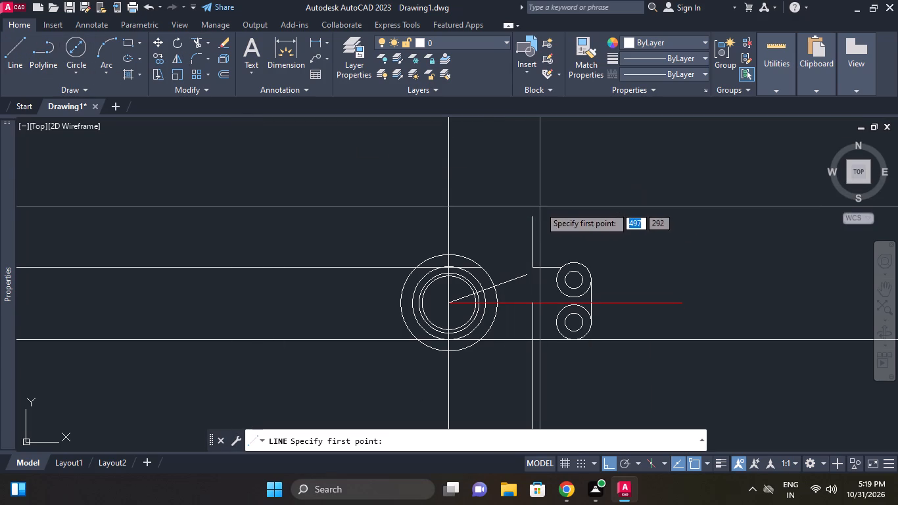
{"action": "left_click_drag", "start_coordinate": [531, 214], "coordinate": [525, 214]}
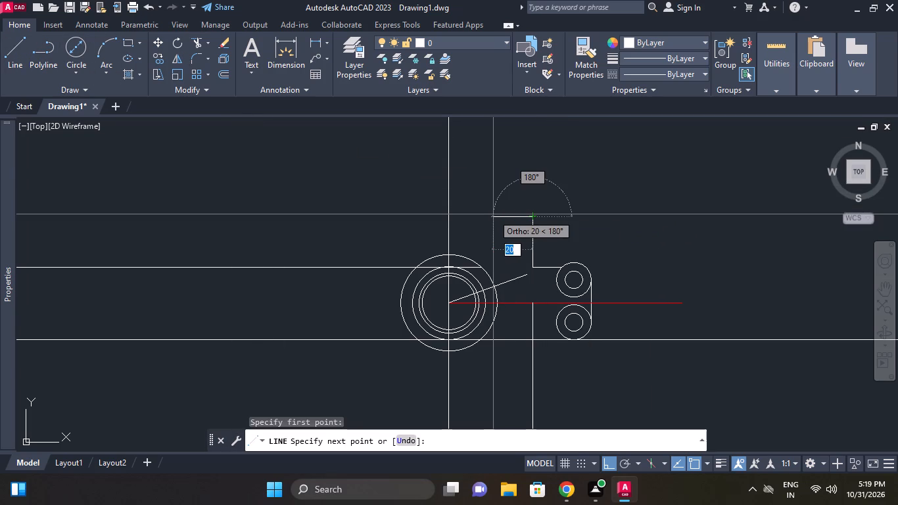
{"action": "type", "text": "25"}
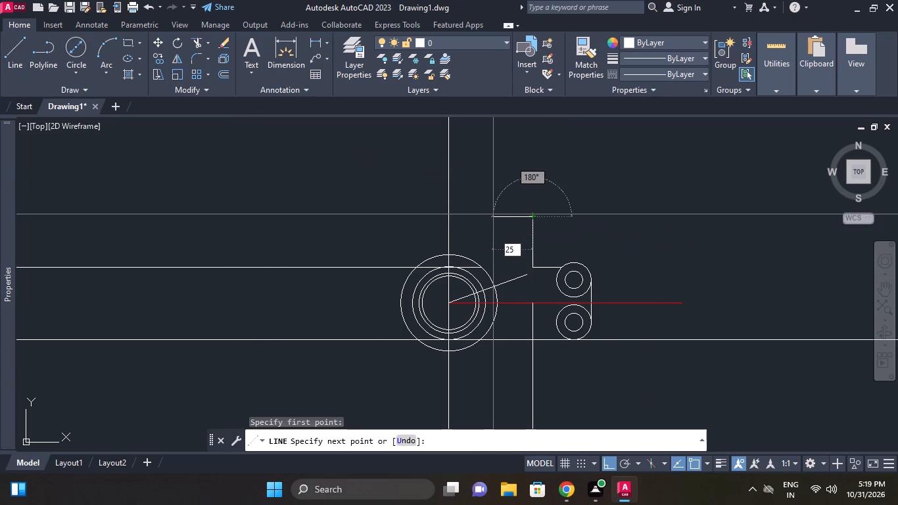
{"action": "key", "text": "Tab"}
{"action": "key", "text": "5"}
{"action": "key", "text": "Return"}
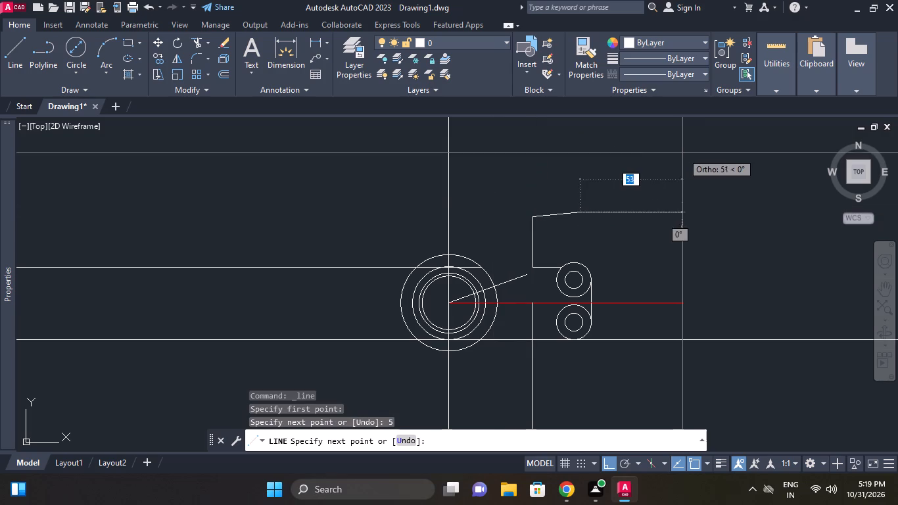
{"action": "key", "text": "Escape"}
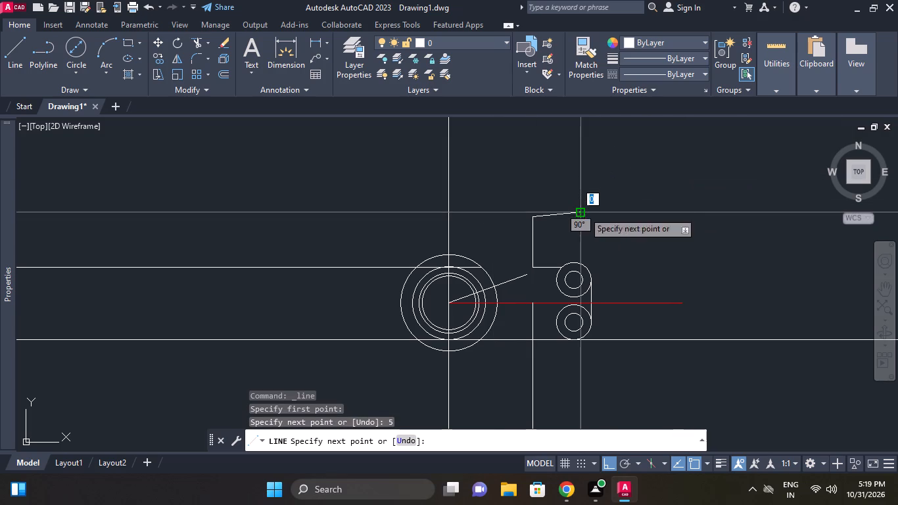
Mirror the sloped line about the trimmed vertical towards the hub side, erasing the source line.
{"action": "left_click", "coordinate": [574, 213]}
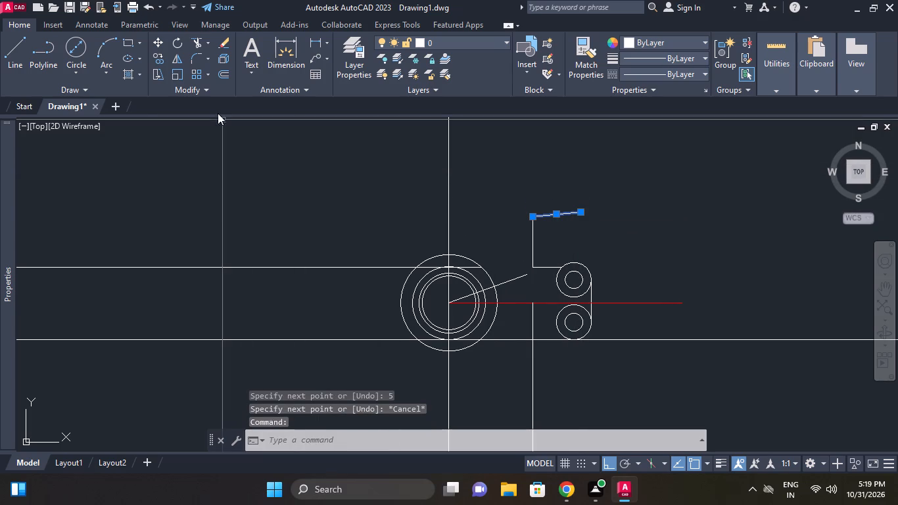
{"action": "left_click", "coordinate": [180, 60]}
{"action": "left_click", "coordinate": [531, 218]}
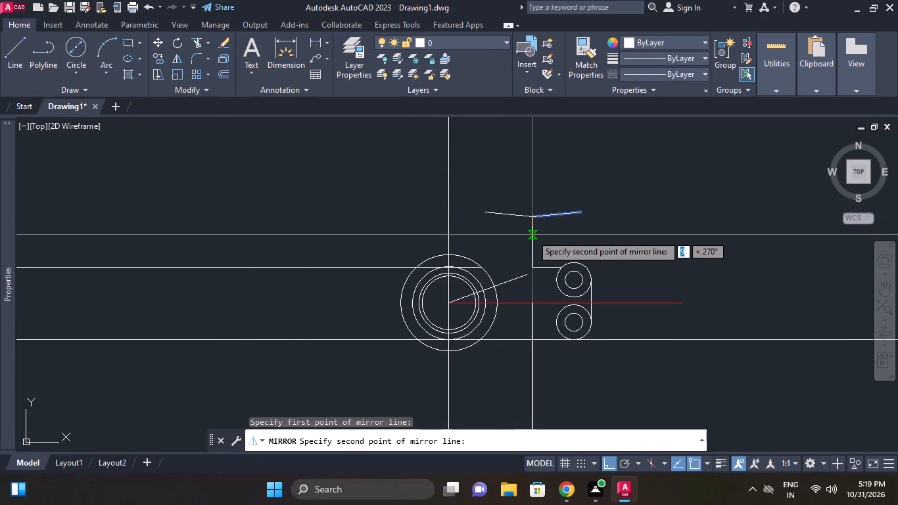
{"action": "left_click", "coordinate": [532, 235]}
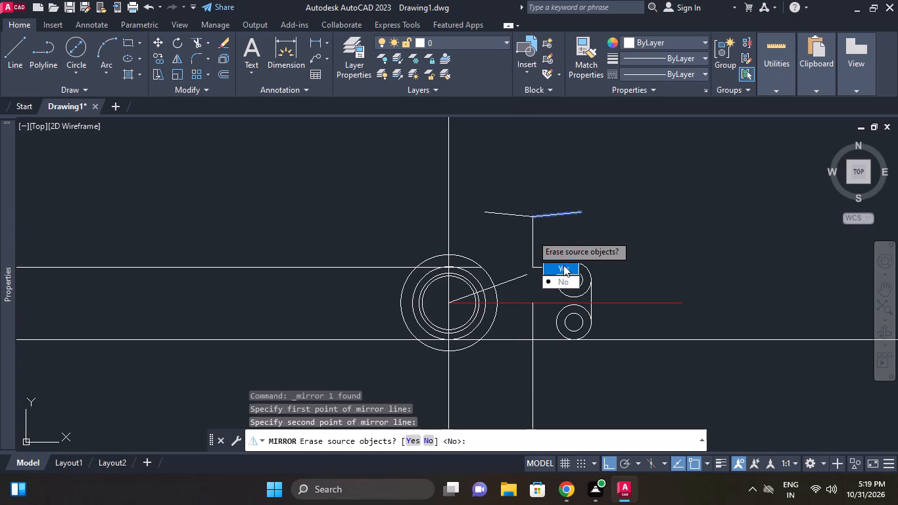
{"action": "left_click_drag", "start_coordinate": [563, 265], "coordinate": [532, 235]}
Mirror the sloped line about a horizontal axis through the vertical's top end, keeping the source line.
{"action": "double_click", "coordinate": [495, 210]}
{"action": "double_click", "coordinate": [499, 208]}
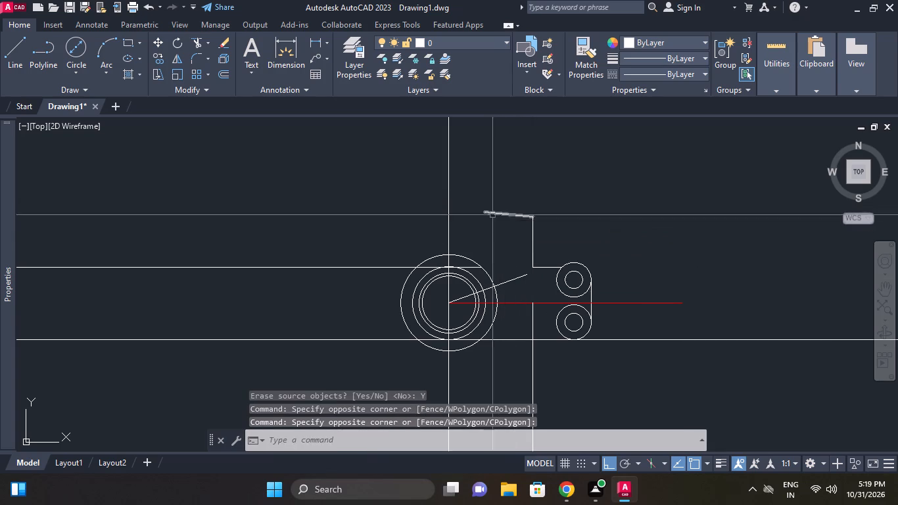
{"action": "left_click", "coordinate": [491, 216]}
{"action": "left_click", "coordinate": [490, 206]}
{"action": "right_click", "coordinate": [523, 199]}
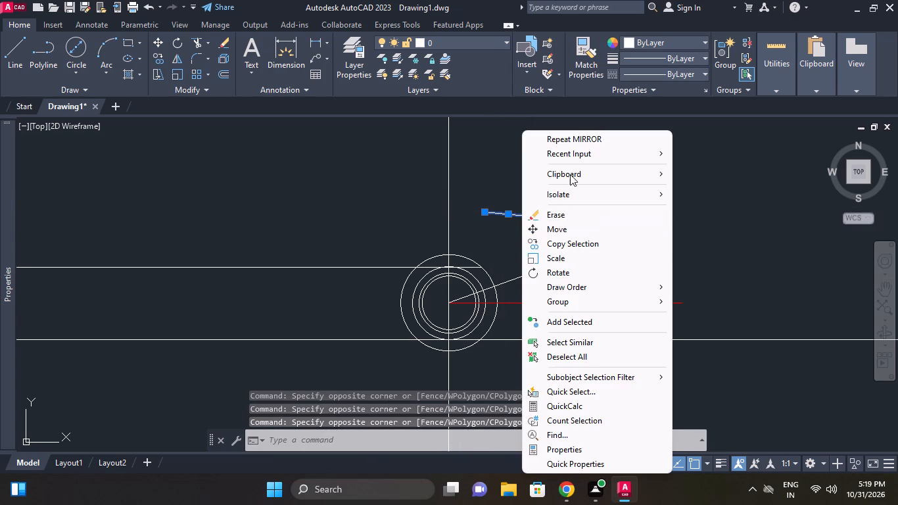
{"action": "left_click", "coordinate": [576, 147]}
{"action": "left_click", "coordinate": [532, 219]}
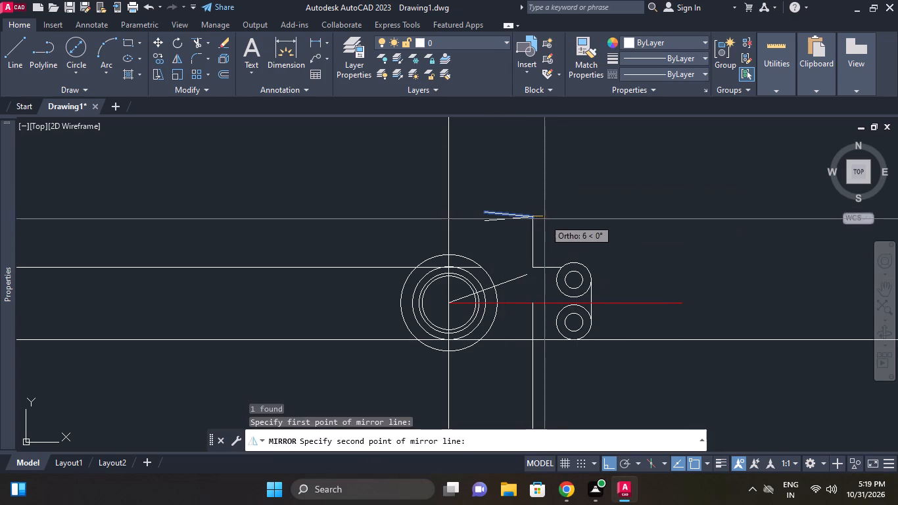
{"action": "left_click", "coordinate": [547, 218]}
{"action": "left_click_drag", "start_coordinate": [567, 262], "coordinate": [547, 218]}
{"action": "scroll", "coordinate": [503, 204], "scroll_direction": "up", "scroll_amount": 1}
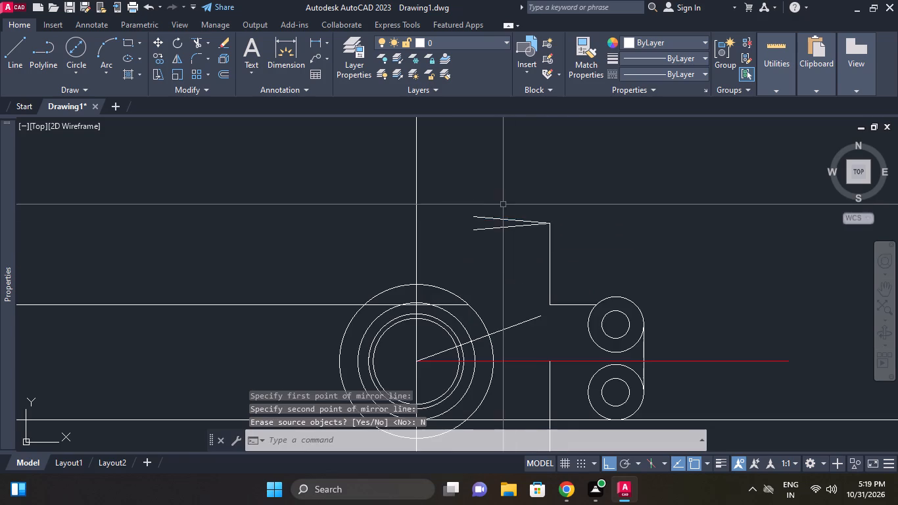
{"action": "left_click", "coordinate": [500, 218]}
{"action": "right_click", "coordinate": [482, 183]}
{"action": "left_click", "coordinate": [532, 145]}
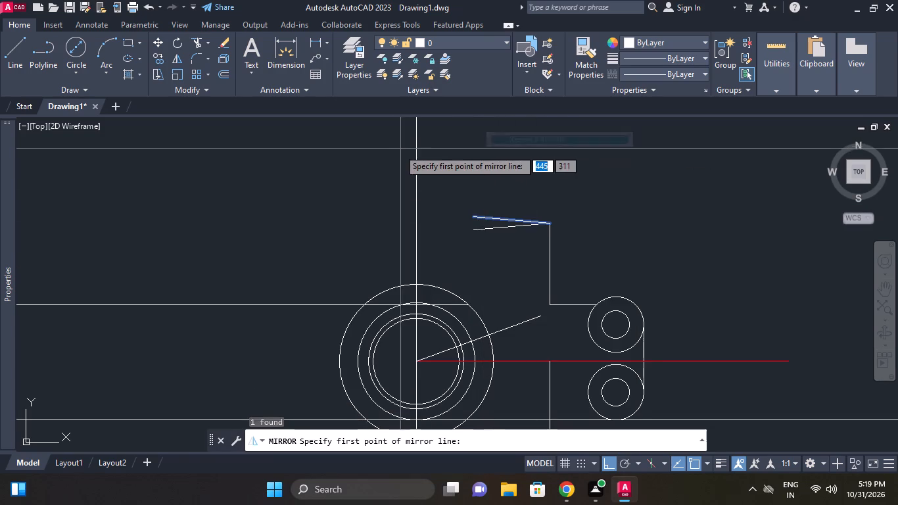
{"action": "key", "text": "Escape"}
Erase the upper of the two sloped lines, leaving the one that falls towards the hub's centre line.
{"action": "left_click", "coordinate": [507, 216]}
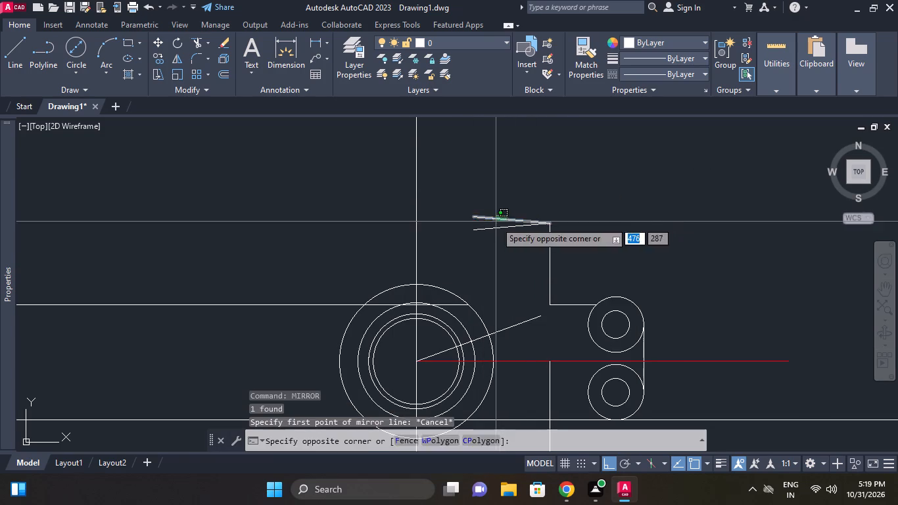
{"action": "left_click", "coordinate": [496, 222]}
{"action": "right_click", "coordinate": [499, 207]}
{"action": "left_click", "coordinate": [542, 220]}
Set the view resolution with VIEWRES, accepting fast zooms and a circle zoom percent of 20000.
{"action": "key", "text": "v"}
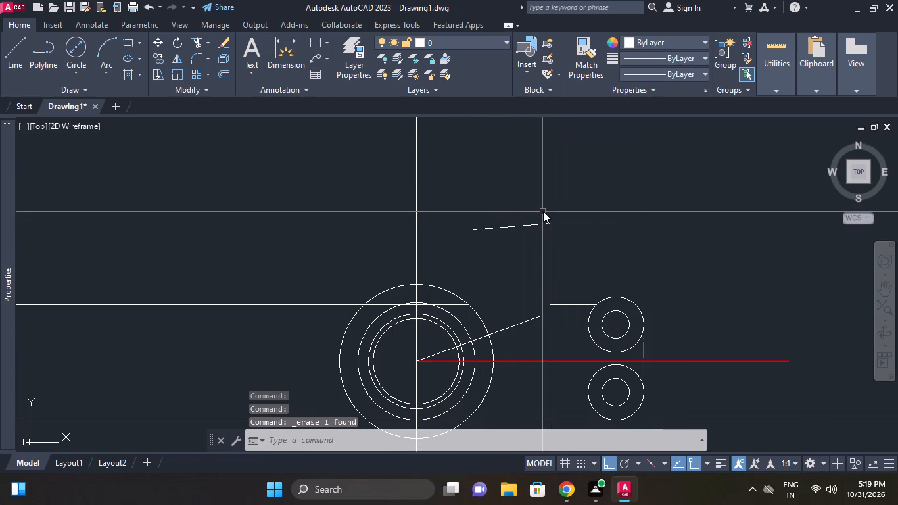
{"action": "key", "text": "i"}
{"action": "type", "text": "EWR"}
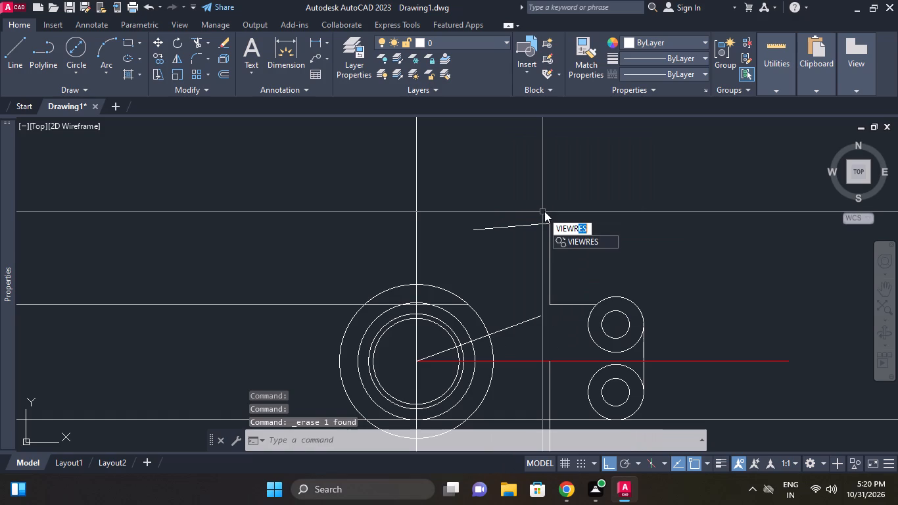
{"action": "left_click", "coordinate": [614, 243]}
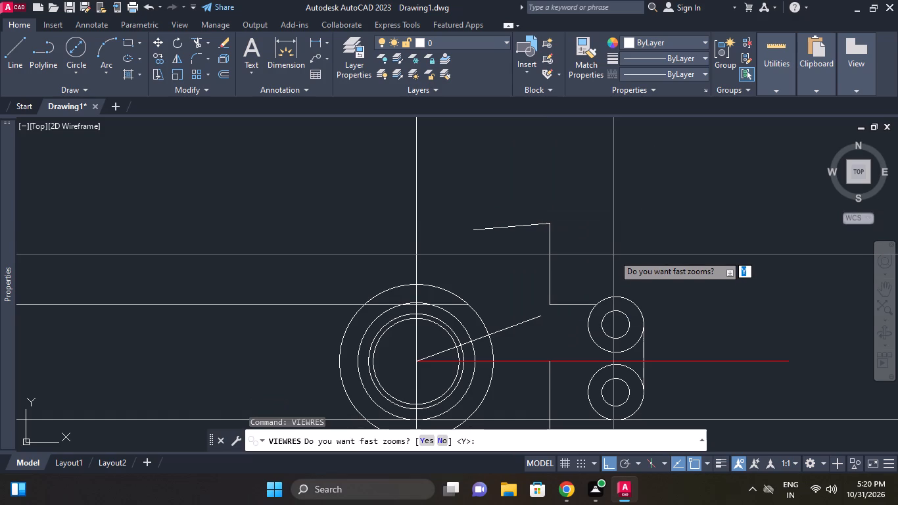
{"action": "key", "text": "space"}
{"action": "type", "text": "20000"}
{"action": "key", "text": "Return"}
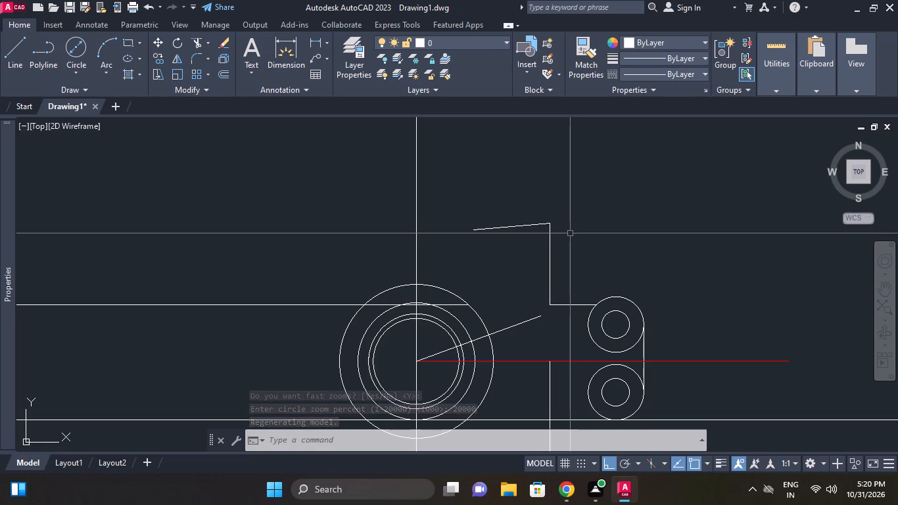
Draw a horizontal reference line from the vertical's top end towards the hub's centre line, slightly beyond the sloped line's end.
{"action": "middle_click_drag", "start_coordinate": [540, 260], "coordinate": [584, 235]}
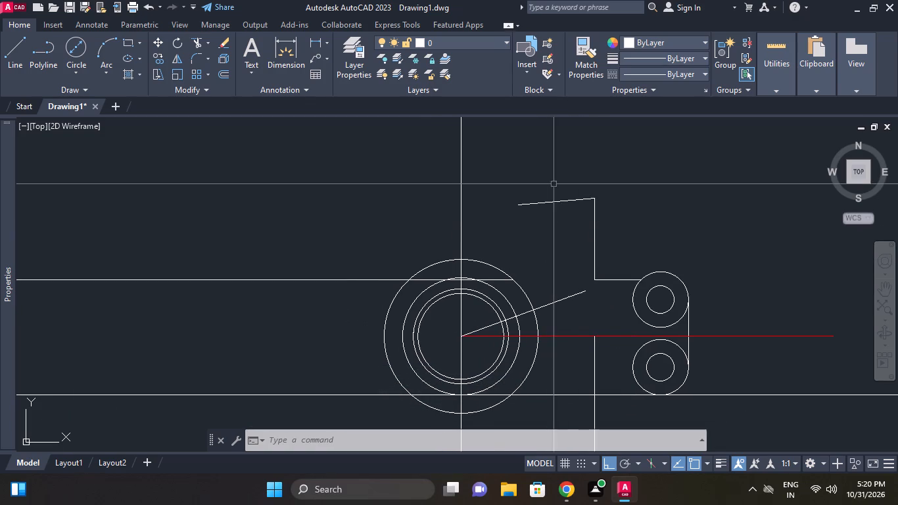
{"action": "left_click", "coordinate": [7, 37]}
{"action": "left_click", "coordinate": [596, 199]}
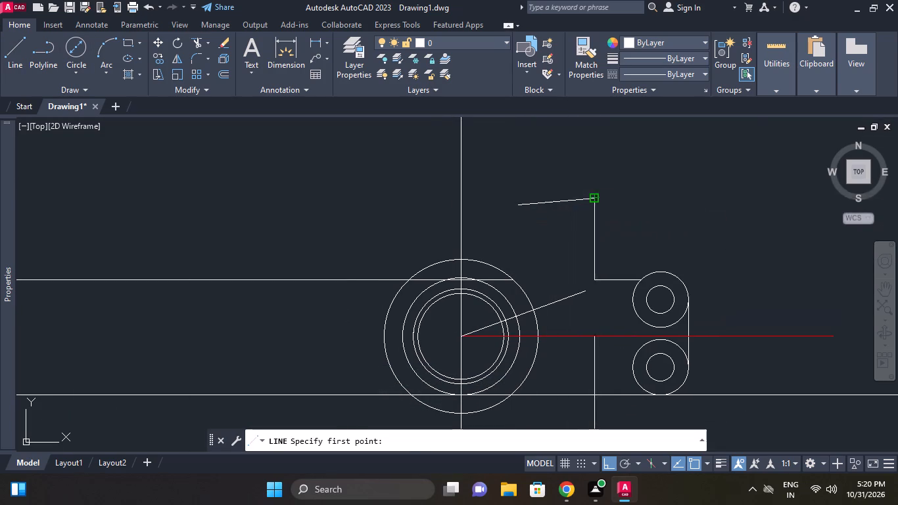
{"action": "left_click", "coordinate": [512, 193]}
{"action": "right_click", "coordinate": [512, 193]}
{"action": "left_click", "coordinate": [552, 205]}
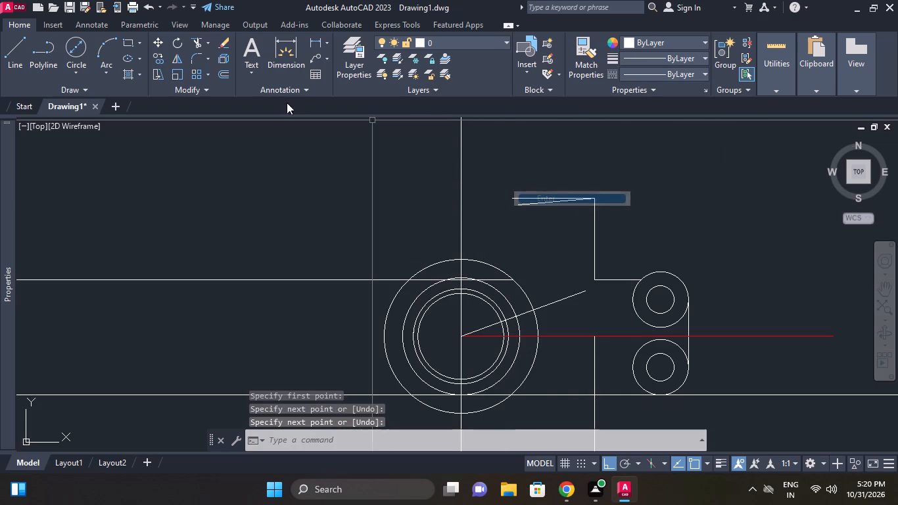
Measure the angle between the horizontal reference line and the sloped line with an angular dimension, without placing it.
{"action": "type", "text": "DAN"}
{"action": "key", "text": "space"}
{"action": "scroll", "coordinate": [561, 200], "scroll_direction": "up", "scroll_amount": 3}
{"action": "left_click", "coordinate": [550, 189]}
{"action": "left_click", "coordinate": [548, 193]}
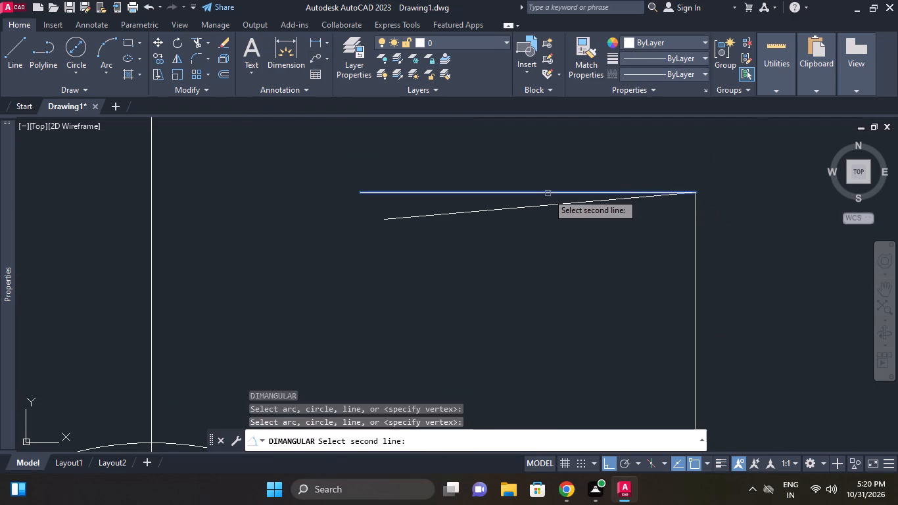
{"action": "double_click", "coordinate": [545, 202]}
{"action": "scroll", "coordinate": [333, 197], "scroll_direction": "down", "scroll_amount": 2}
{"action": "scroll", "coordinate": [322, 199], "scroll_direction": "up", "scroll_amount": 1}
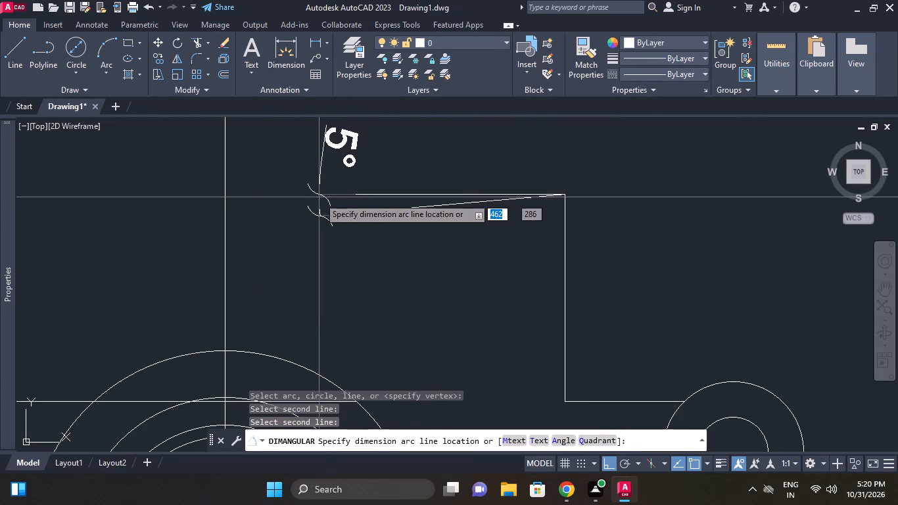
{"action": "right_click", "coordinate": [318, 197]}
{"action": "left_click", "coordinate": [368, 203]}
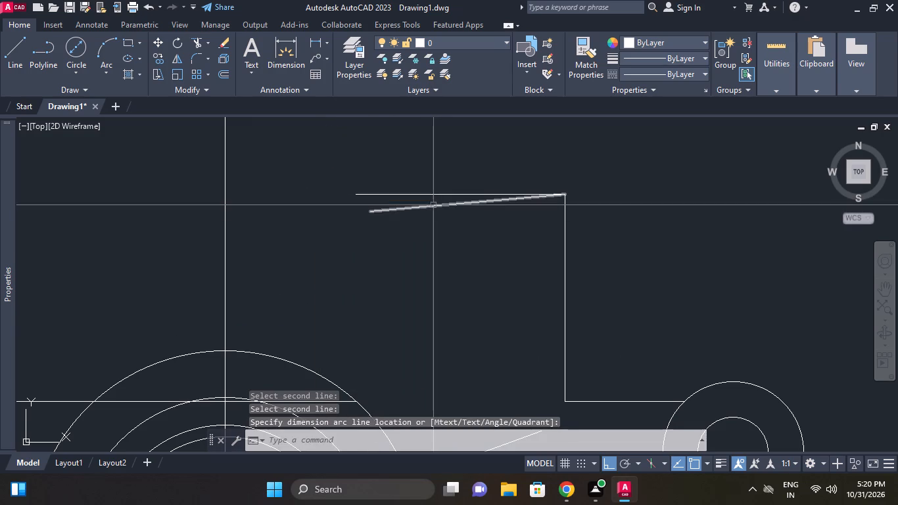
Erase the horizontal reference line above the sloped line.
{"action": "left_click", "coordinate": [431, 197]}
{"action": "left_click", "coordinate": [413, 177]}
{"action": "right_click", "coordinate": [413, 176]}
{"action": "left_click", "coordinate": [456, 211]}
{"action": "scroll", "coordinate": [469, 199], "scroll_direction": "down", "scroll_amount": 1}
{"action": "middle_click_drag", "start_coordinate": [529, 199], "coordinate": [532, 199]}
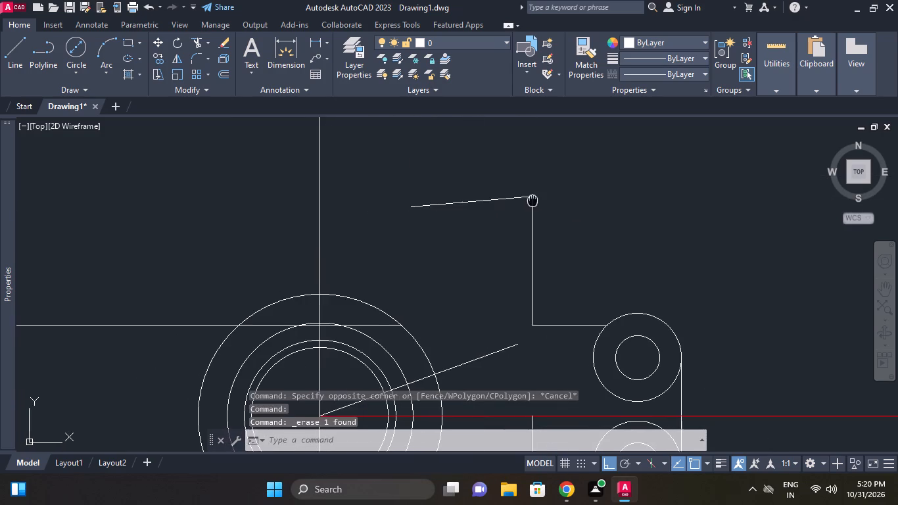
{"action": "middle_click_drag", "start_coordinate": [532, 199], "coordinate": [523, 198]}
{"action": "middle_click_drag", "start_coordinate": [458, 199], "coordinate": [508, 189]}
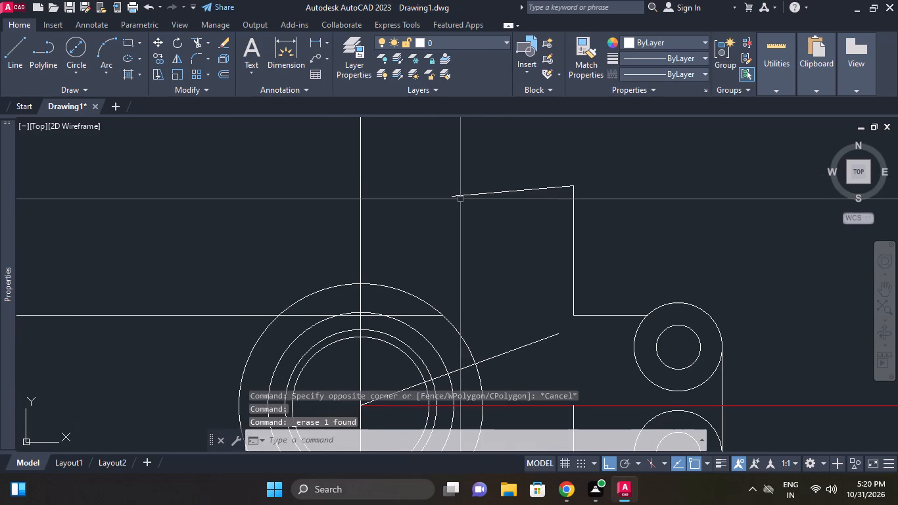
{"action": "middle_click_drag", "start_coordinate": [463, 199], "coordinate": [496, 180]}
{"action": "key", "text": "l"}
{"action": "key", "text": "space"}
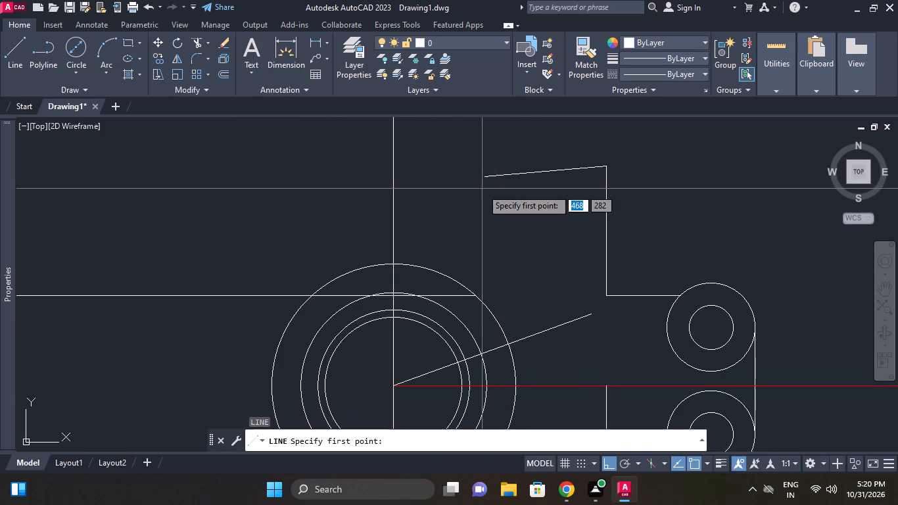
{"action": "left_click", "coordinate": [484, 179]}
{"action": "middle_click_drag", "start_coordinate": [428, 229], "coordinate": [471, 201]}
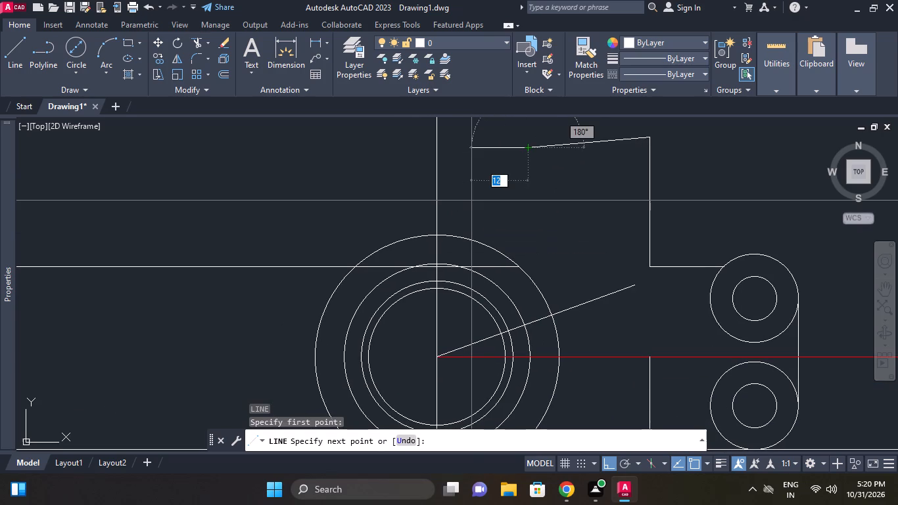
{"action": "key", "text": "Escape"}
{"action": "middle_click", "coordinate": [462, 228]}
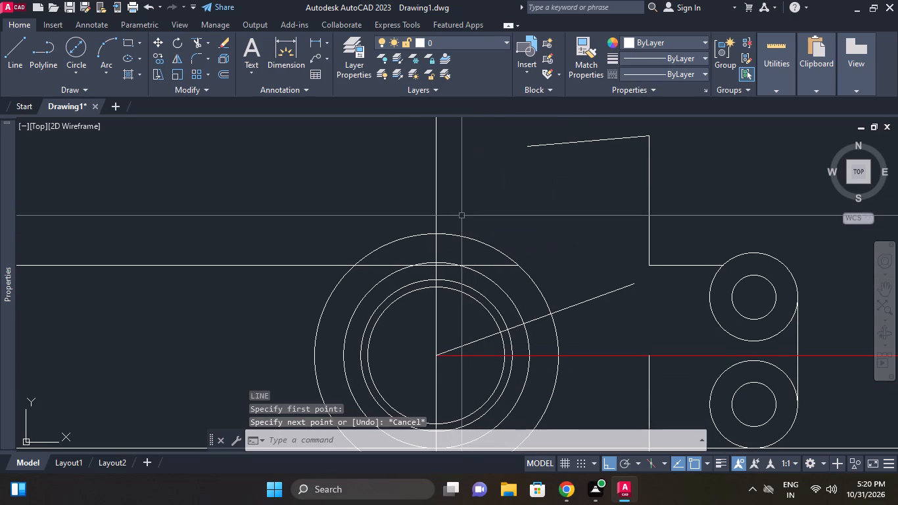
Start a line at the hub's centre, turning object snap tracking off and polar tracking on, without placing its second point.
{"action": "key", "text": "l"}
{"action": "key", "text": "space"}
{"action": "left_click", "coordinate": [438, 350]}
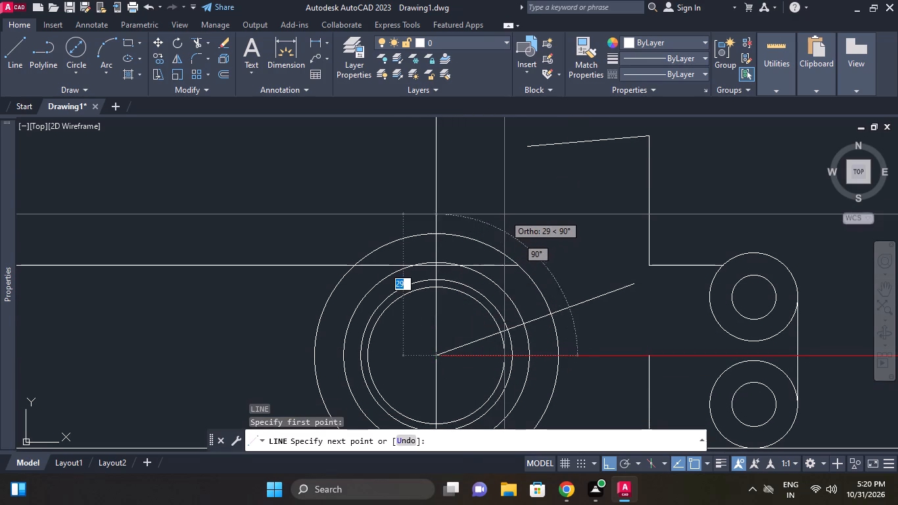
{"action": "key", "text": "Tab"}
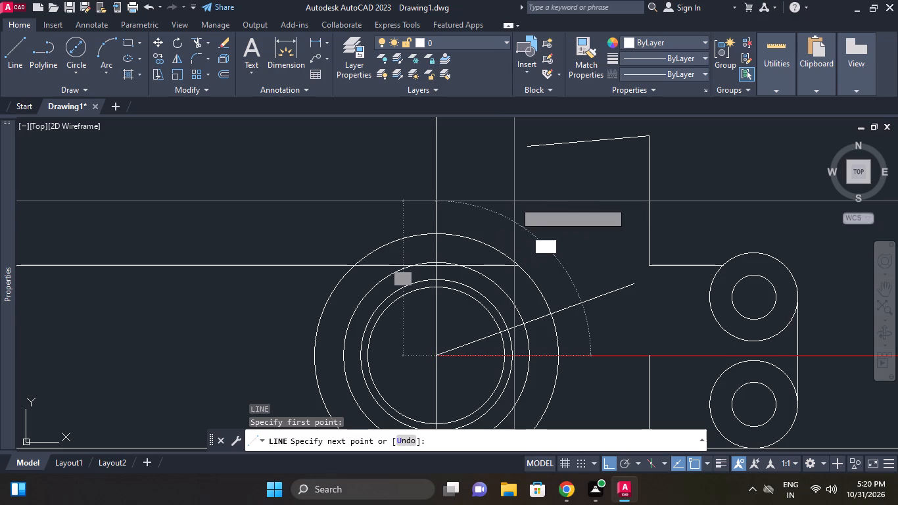
{"action": "key", "text": "Tab"}
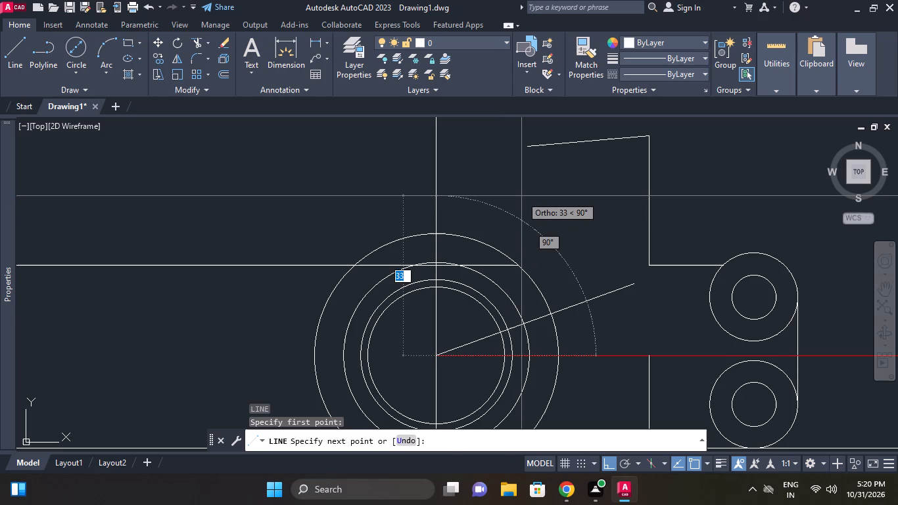
{"action": "key", "text": "F11"}
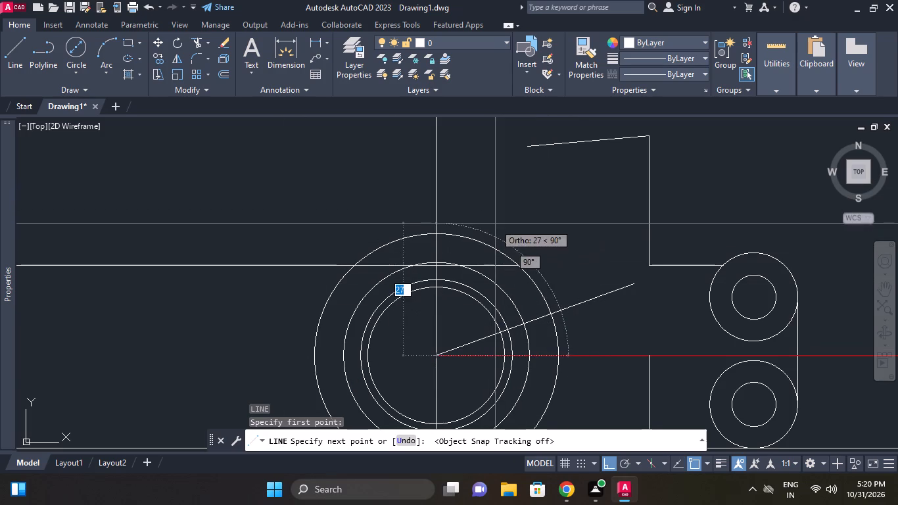
{"action": "key", "text": "F10"}
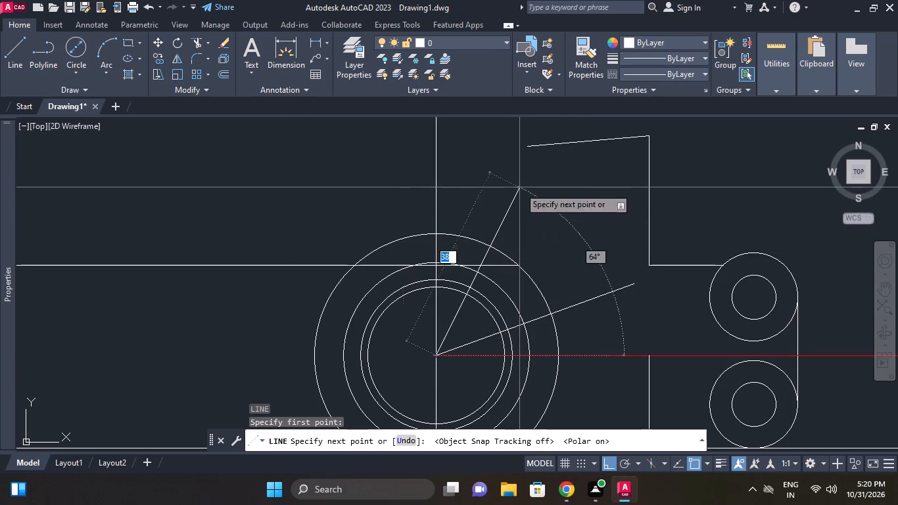
{"action": "key", "text": "space"}
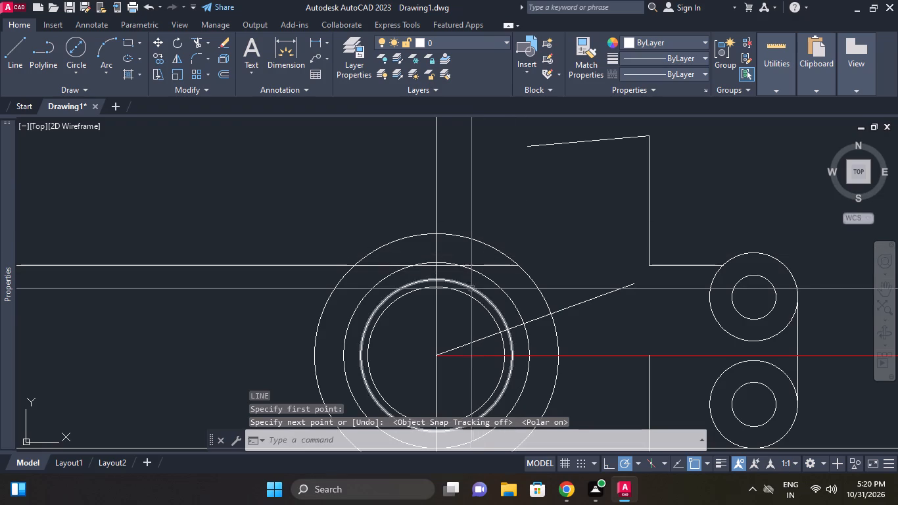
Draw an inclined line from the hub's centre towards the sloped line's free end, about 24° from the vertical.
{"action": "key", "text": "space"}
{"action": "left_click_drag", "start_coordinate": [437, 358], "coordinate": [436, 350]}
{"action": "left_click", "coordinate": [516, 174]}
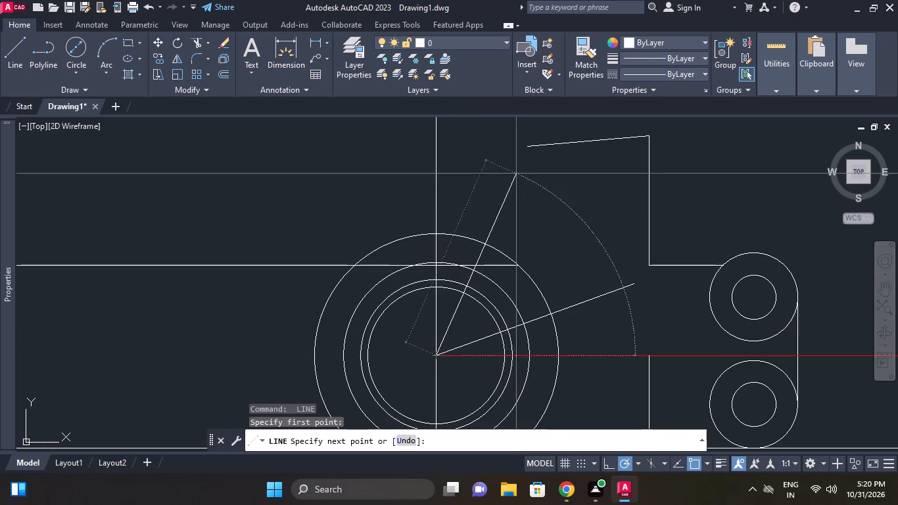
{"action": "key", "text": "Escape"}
Erase the vertical construction line through the hub's centre.
{"action": "middle_click", "coordinate": [489, 216]}
{"action": "scroll", "coordinate": [489, 218], "scroll_direction": "down", "scroll_amount": 1}
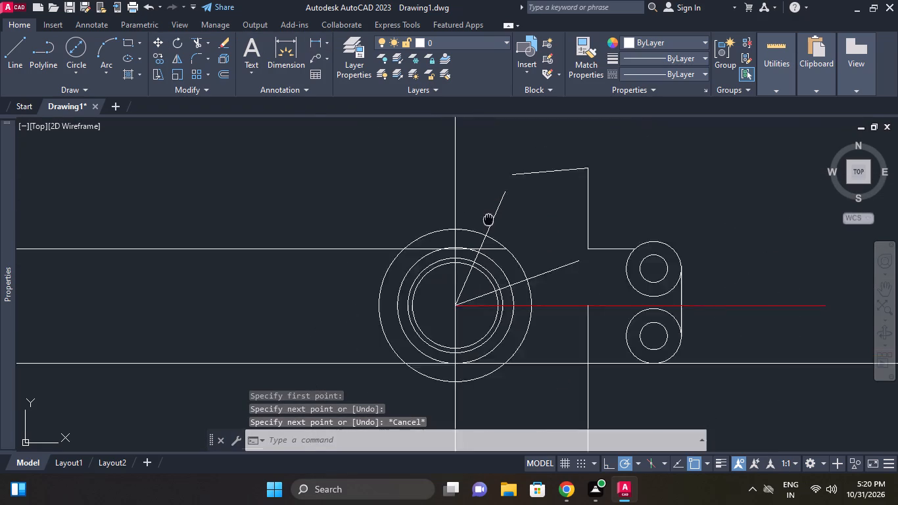
{"action": "scroll", "coordinate": [488, 218], "scroll_direction": "down", "scroll_amount": 1}
{"action": "scroll", "coordinate": [475, 181], "scroll_direction": "up", "scroll_amount": 1}
{"action": "middle_click", "coordinate": [475, 185]}
{"action": "left_click", "coordinate": [476, 188]}
{"action": "left_click", "coordinate": [437, 170]}
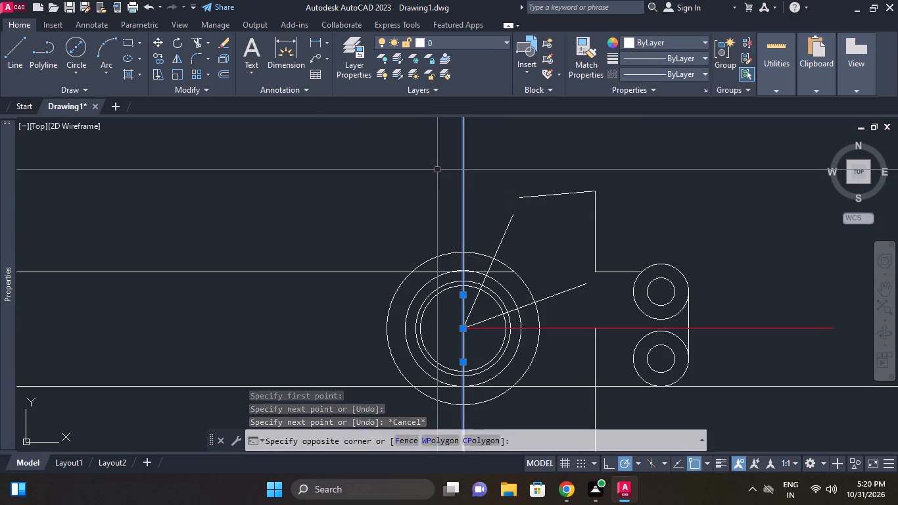
{"action": "type", "text": "E"}
{"action": "key", "text": "space"}
{"action": "key", "text": "l"}
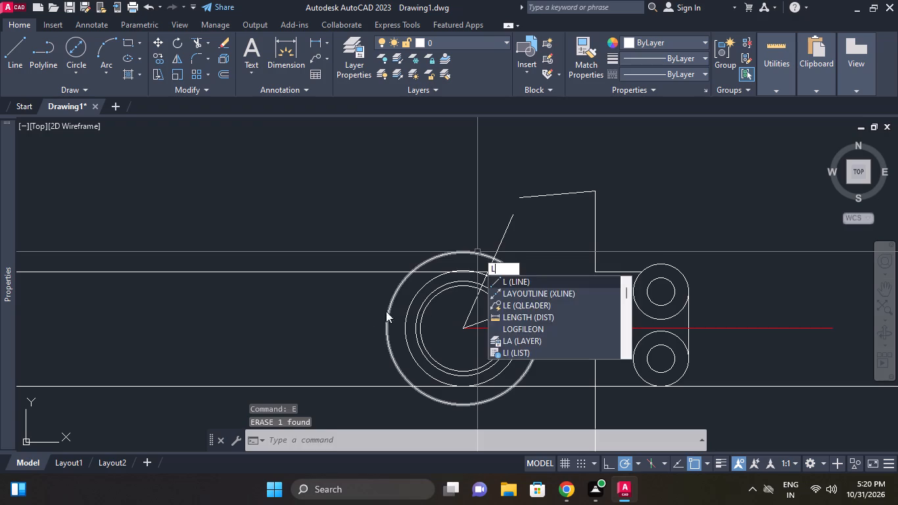
{"action": "key", "text": "Escape"}
Erase the upper horizontal construction line that runs from the hub away from the bosses.
{"action": "left_click", "coordinate": [331, 303]}
{"action": "left_click", "coordinate": [314, 235]}
{"action": "right_click", "coordinate": [320, 229]}
{"action": "left_click", "coordinate": [371, 214]}
Draw a vertical line from the hub's centre upwards, well past the outermost circle.
{"action": "middle_click_drag", "start_coordinate": [482, 298], "coordinate": [479, 289]}
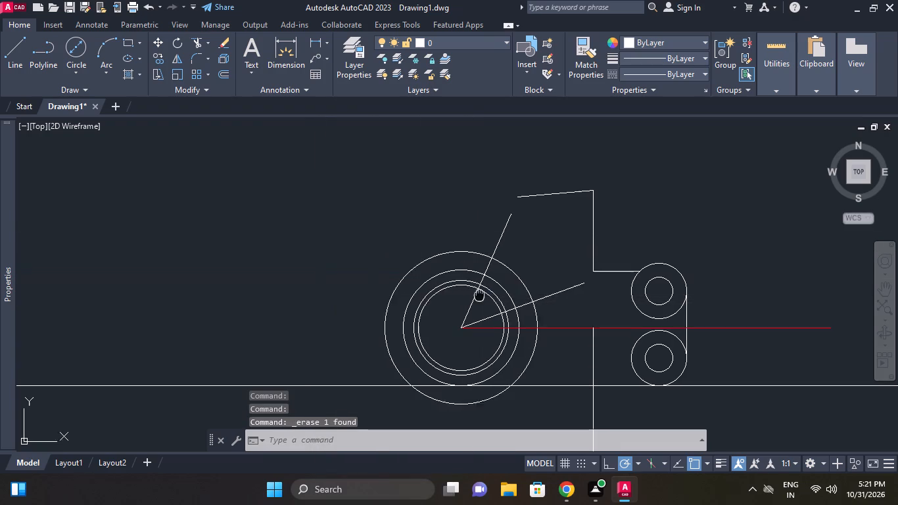
{"action": "middle_click_drag", "start_coordinate": [479, 289], "coordinate": [478, 270]}
{"action": "key", "text": "l"}
{"action": "key", "text": "space"}
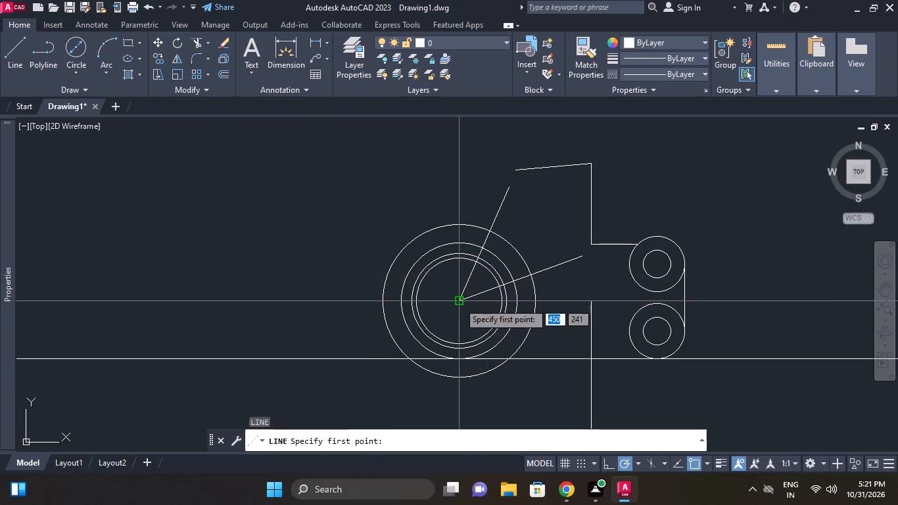
{"action": "left_click", "coordinate": [458, 301]}
{"action": "left_click", "coordinate": [458, 159]}
{"action": "key", "text": "Escape"}
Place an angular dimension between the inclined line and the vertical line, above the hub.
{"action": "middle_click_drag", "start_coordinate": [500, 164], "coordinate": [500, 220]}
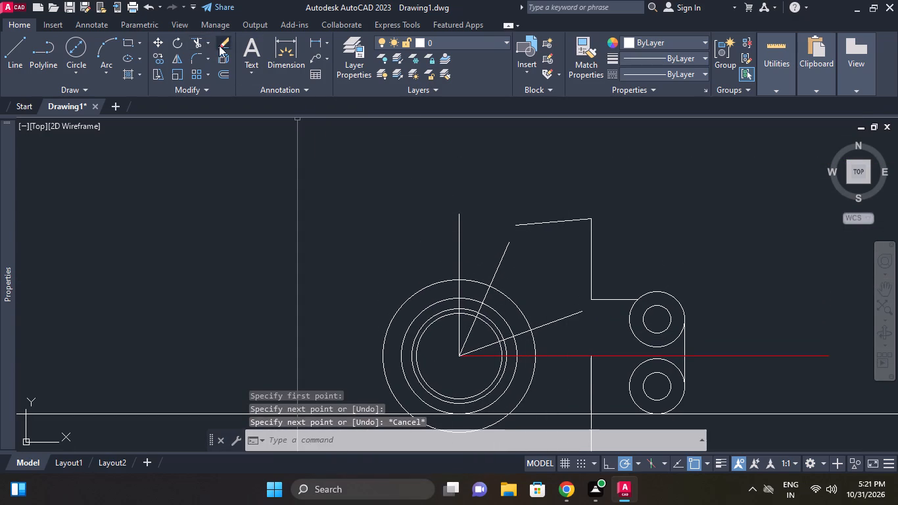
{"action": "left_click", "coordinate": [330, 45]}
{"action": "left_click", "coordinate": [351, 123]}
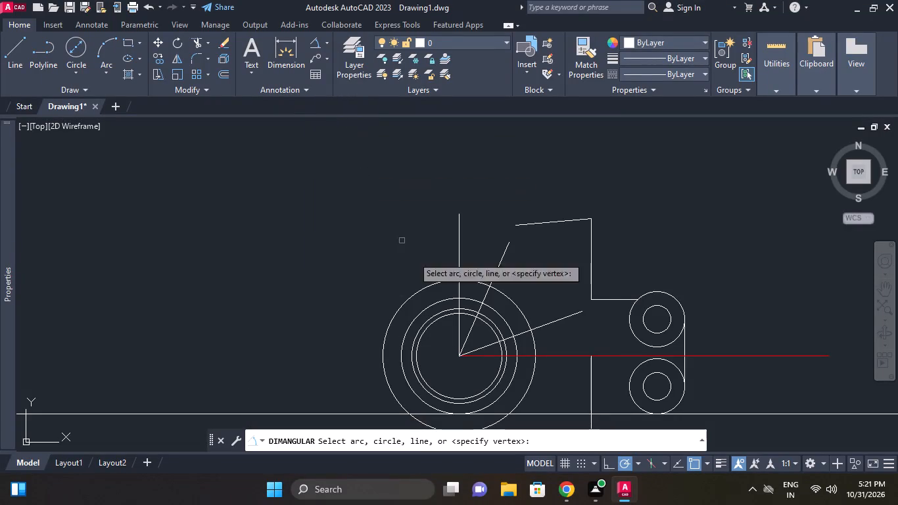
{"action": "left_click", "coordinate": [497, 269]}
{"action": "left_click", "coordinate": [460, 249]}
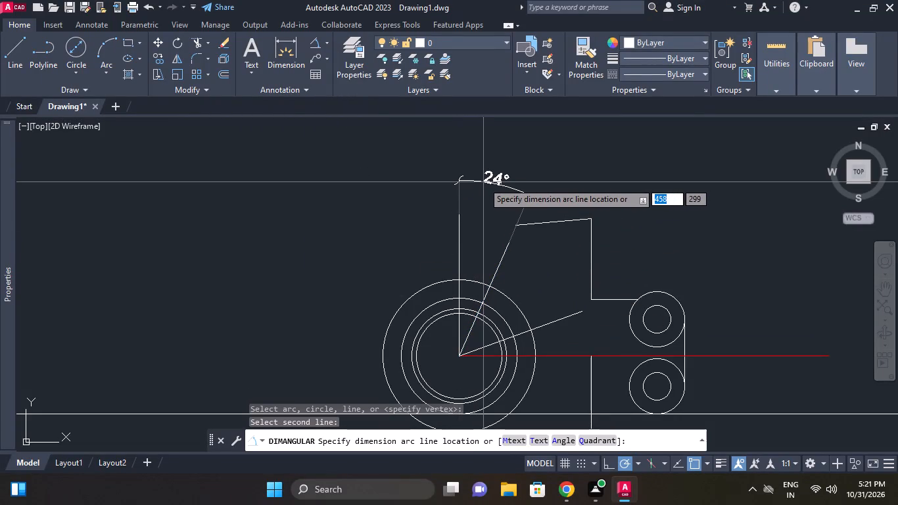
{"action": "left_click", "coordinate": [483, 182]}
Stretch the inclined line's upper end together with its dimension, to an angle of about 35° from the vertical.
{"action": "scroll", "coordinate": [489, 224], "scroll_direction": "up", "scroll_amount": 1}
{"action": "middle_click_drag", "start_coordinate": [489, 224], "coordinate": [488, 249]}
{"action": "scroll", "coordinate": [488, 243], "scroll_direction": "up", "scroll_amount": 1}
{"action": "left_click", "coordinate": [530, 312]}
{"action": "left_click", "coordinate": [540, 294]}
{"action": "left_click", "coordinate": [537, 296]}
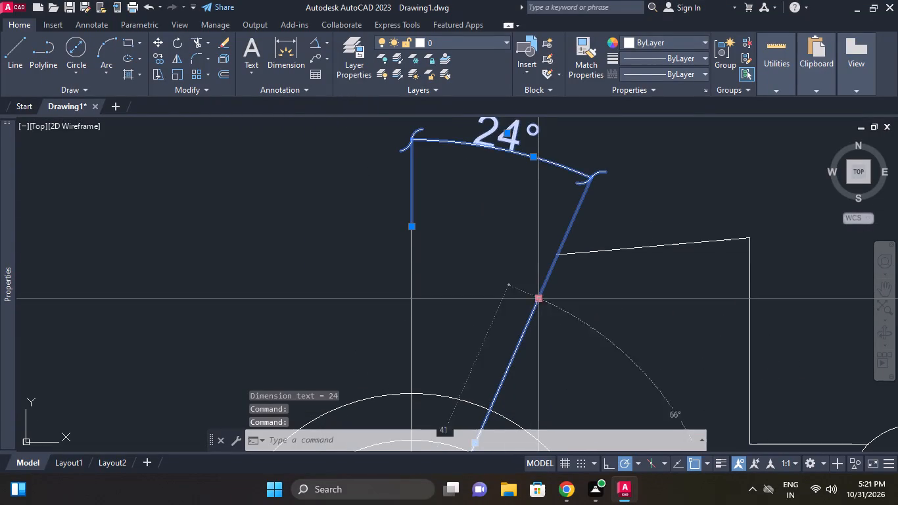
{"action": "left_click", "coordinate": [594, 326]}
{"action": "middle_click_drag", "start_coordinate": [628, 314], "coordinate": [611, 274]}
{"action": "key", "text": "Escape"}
Examine the stretched inclined line and its angular dimension in relation to the sloped upper line.
{"action": "middle_click_drag", "start_coordinate": [637, 287], "coordinate": [632, 281]}
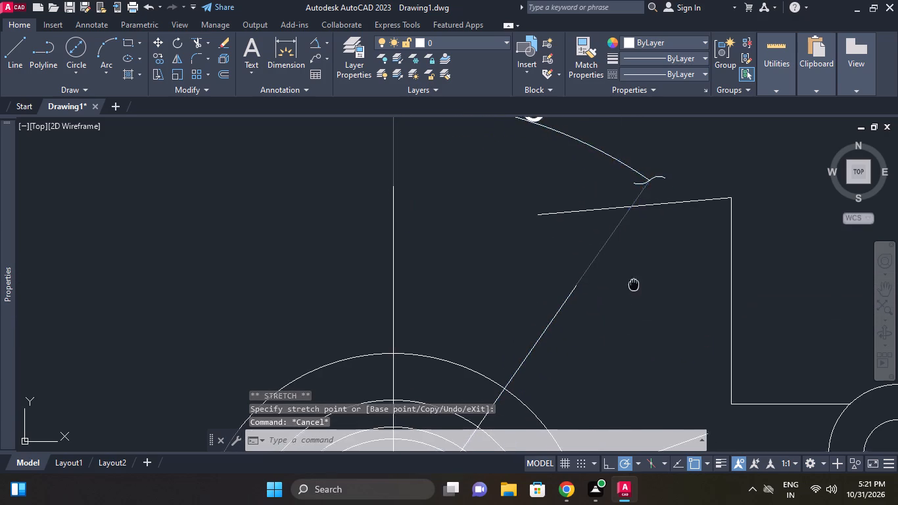
{"action": "middle_click_drag", "start_coordinate": [632, 281], "coordinate": [629, 270]}
{"action": "middle_click_drag", "start_coordinate": [623, 275], "coordinate": [619, 285]}
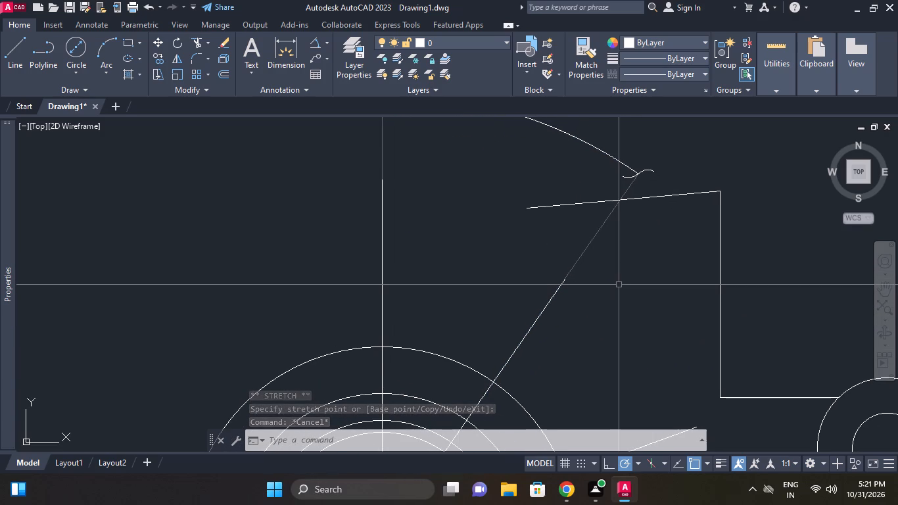
{"action": "scroll", "coordinate": [563, 293], "scroll_direction": "down", "scroll_amount": 2}
{"action": "middle_click", "coordinate": [577, 268]}
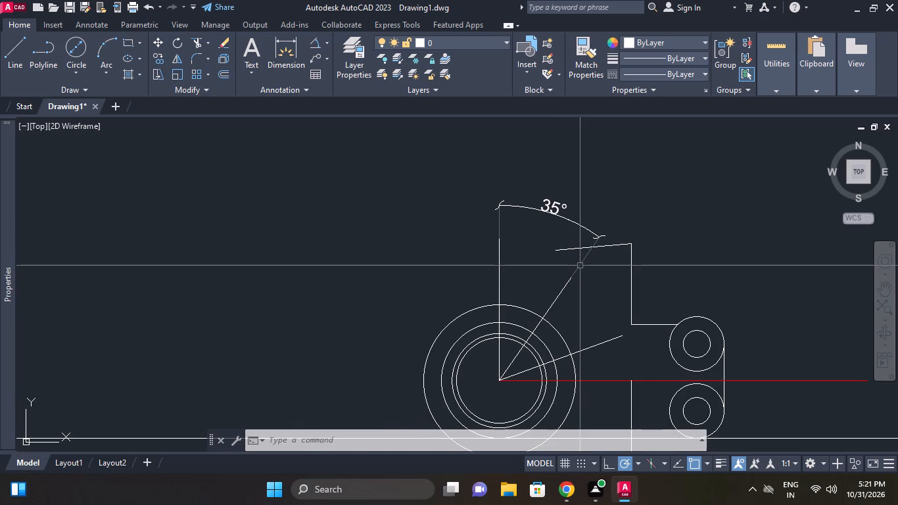
{"action": "middle_click_drag", "start_coordinate": [549, 296], "coordinate": [553, 290]}
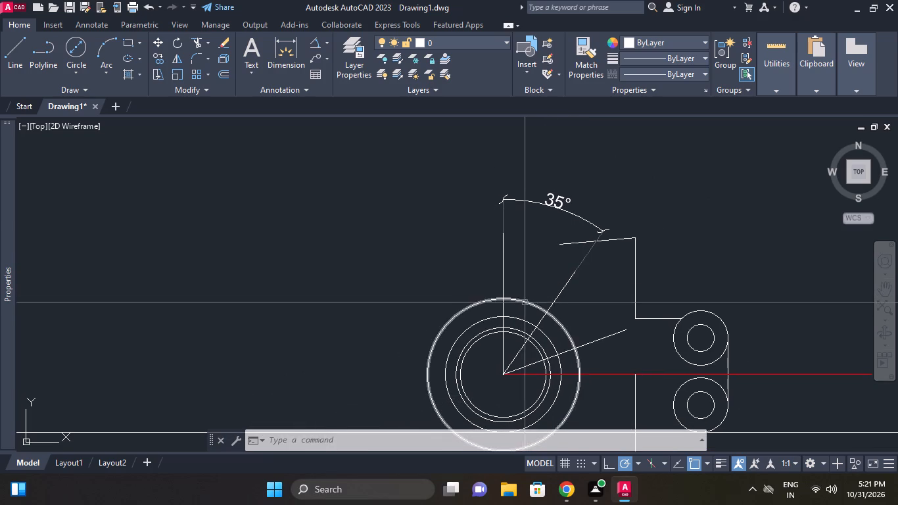
{"action": "key", "text": "Escape"}
{"action": "left_click", "coordinate": [569, 281]}
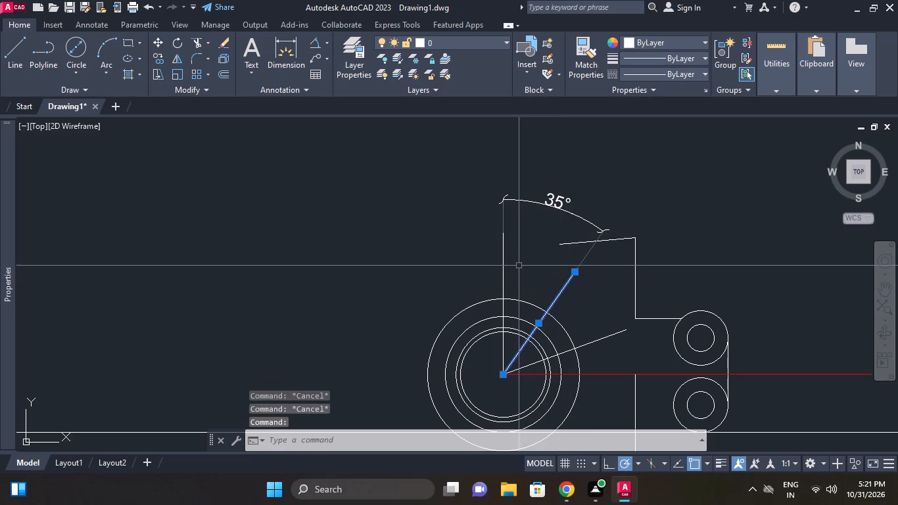
{"action": "key", "text": "Escape"}
Draw a line from the sloped line's free end to the top of the hub's second-largest circle.
{"action": "key", "text": "l"}
{"action": "key", "text": "space"}
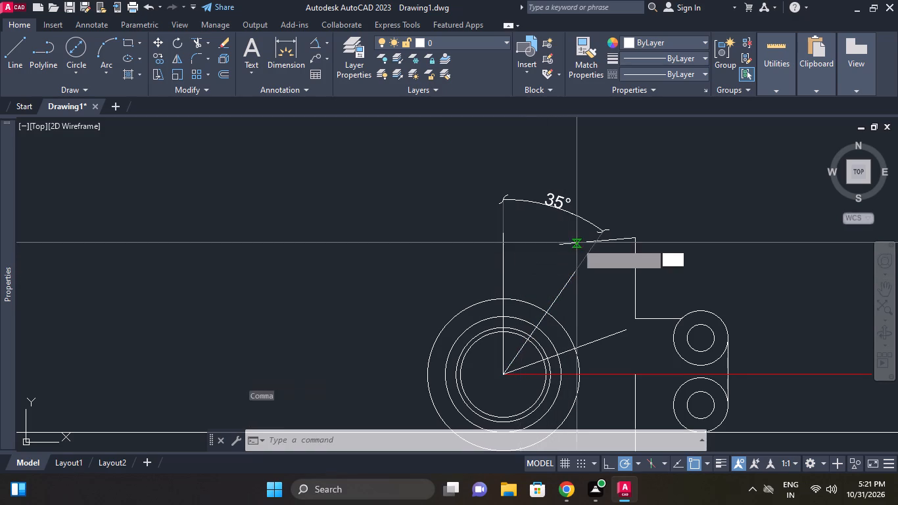
{"action": "left_click", "coordinate": [560, 247]}
{"action": "scroll", "coordinate": [502, 305], "scroll_direction": "up", "scroll_amount": 2}
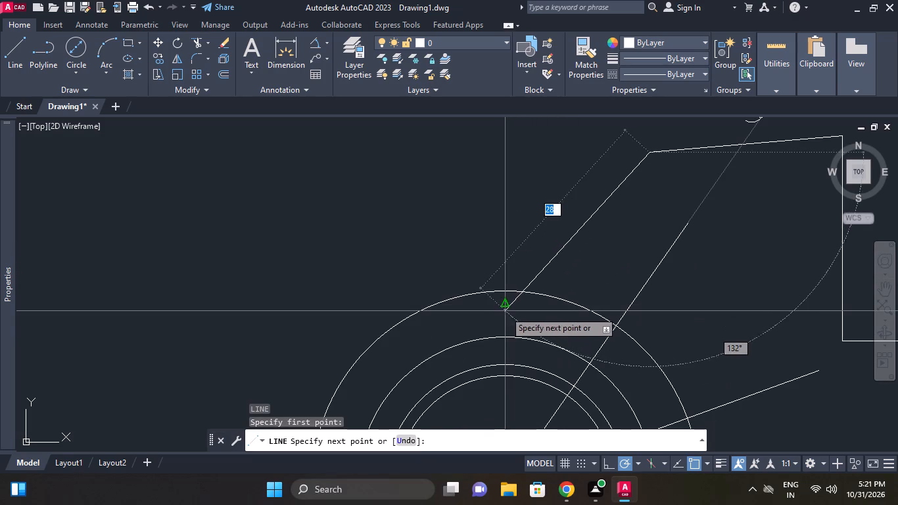
{"action": "middle_click", "coordinate": [509, 306]}
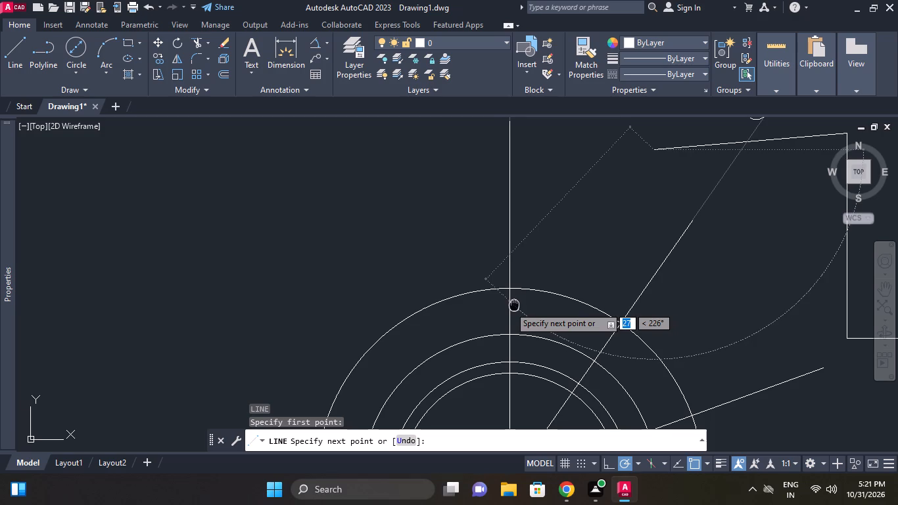
{"action": "left_click", "coordinate": [508, 332]}
{"action": "scroll", "coordinate": [580, 303], "scroll_direction": "down", "scroll_amount": 1}
{"action": "middle_click_drag", "start_coordinate": [580, 303], "coordinate": [576, 263]}
{"action": "key", "text": "Escape"}
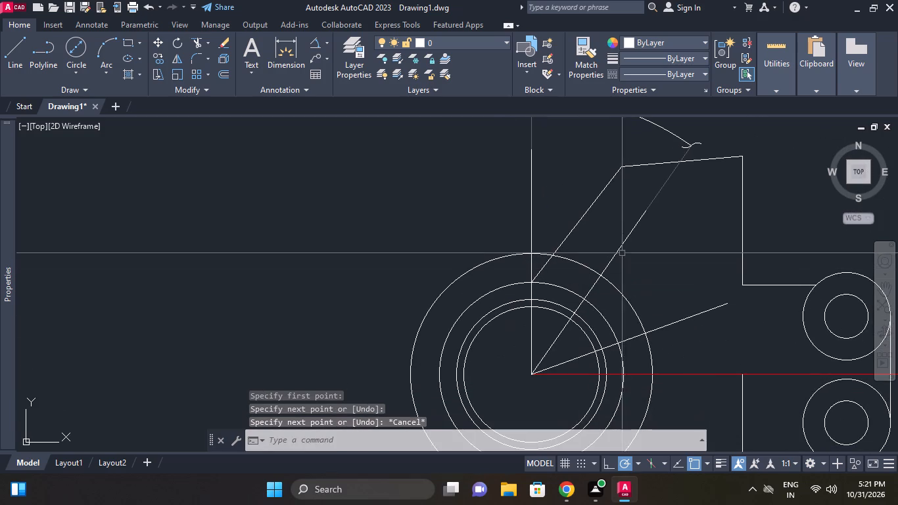
Erase the inclined line that starts at the hub's centre and carries the 35° dimension.
{"action": "left_click", "coordinate": [622, 252]}
{"action": "left_click", "coordinate": [620, 242]}
{"action": "type", "text": "E"}
{"action": "key", "text": "space"}
{"action": "scroll", "coordinate": [651, 250], "scroll_direction": "down", "scroll_amount": 1}
{"action": "middle_click", "coordinate": [651, 250]}
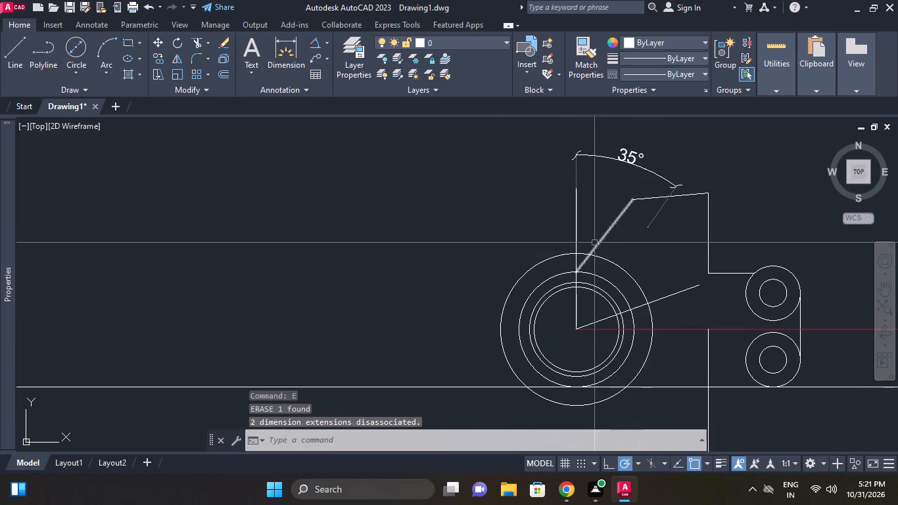
{"action": "key", "text": "Escape"}
Erase the 35° angular dimension above the hub.
{"action": "left_click", "coordinate": [653, 178]}
{"action": "left_click", "coordinate": [636, 155]}
{"action": "right_click", "coordinate": [634, 154]}
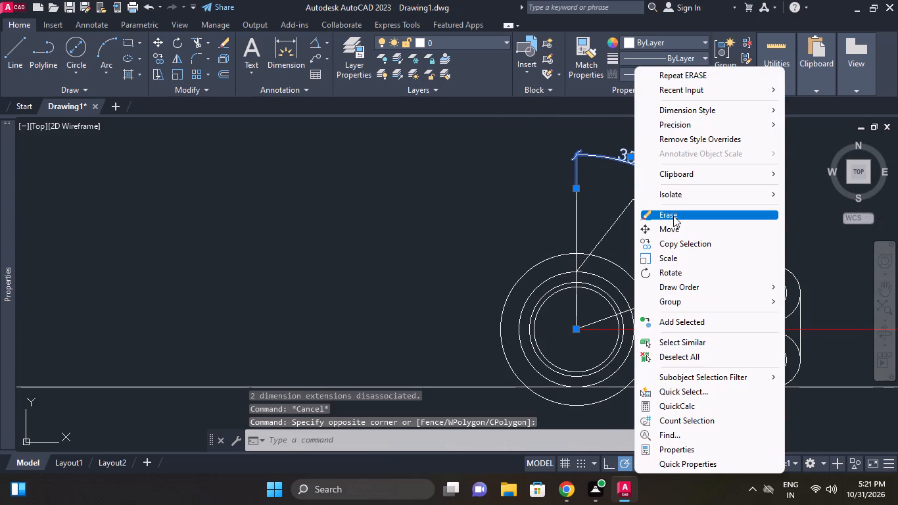
{"action": "left_click", "coordinate": [673, 216]}
Measure the angle between the new connecting line and the vertical line with an angular dimension, without placing it.
{"action": "left_click", "coordinate": [315, 46]}
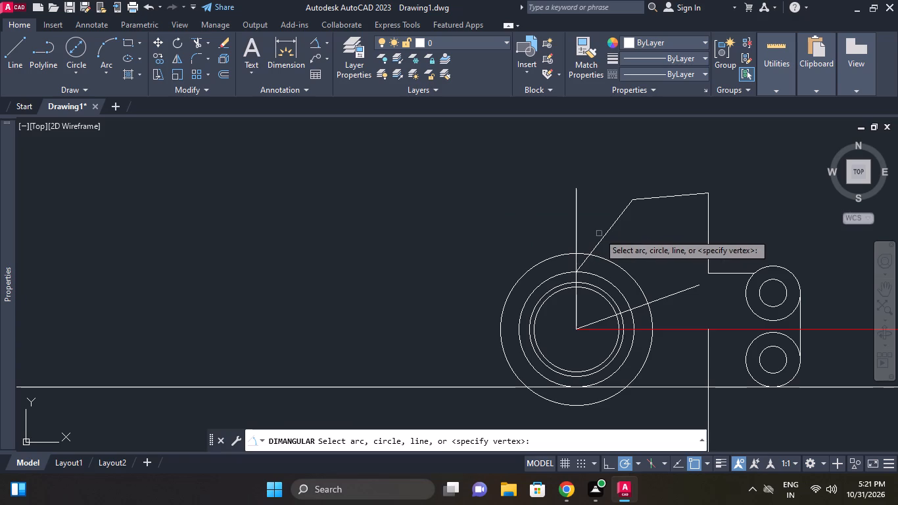
{"action": "left_click", "coordinate": [603, 235]}
{"action": "left_click", "coordinate": [579, 215]}
{"action": "scroll", "coordinate": [602, 177], "scroll_direction": "up", "scroll_amount": 2}
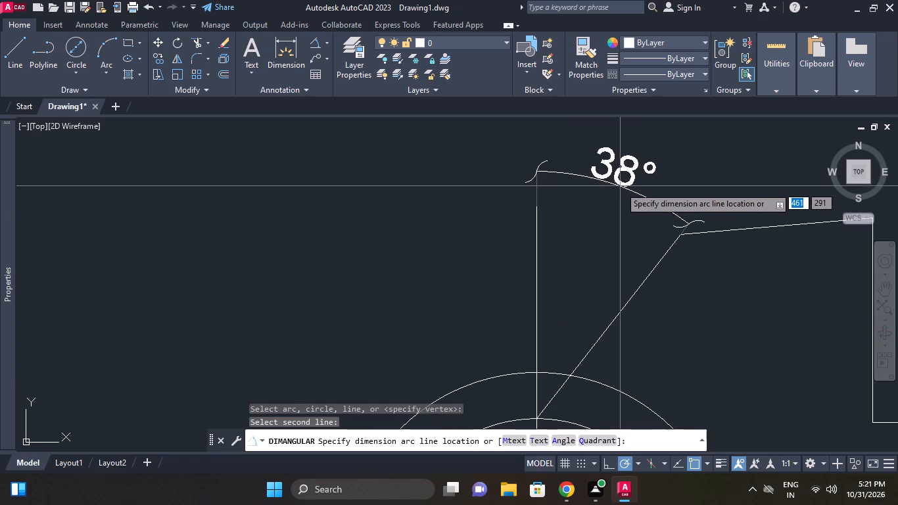
{"action": "key", "text": "Escape"}
{"action": "middle_click_drag", "start_coordinate": [736, 249], "coordinate": [629, 245]}
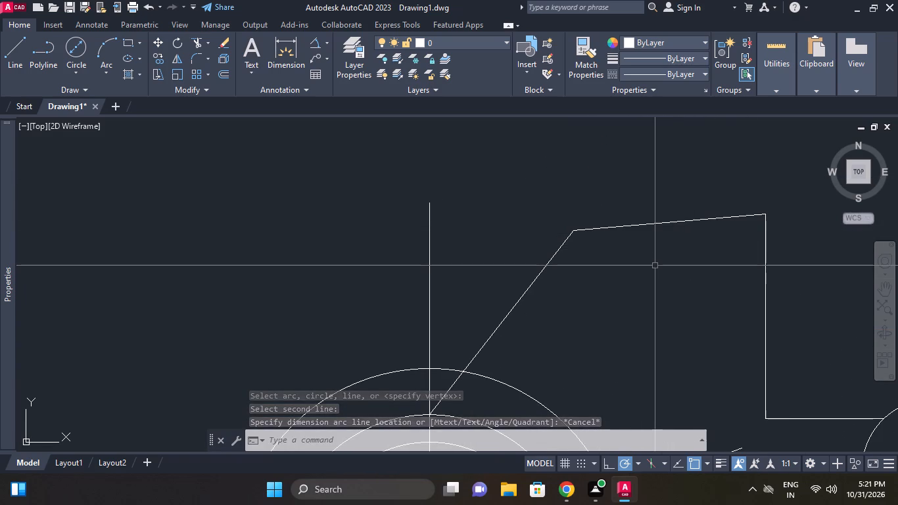
Measure the diameter of the hub's second-largest circle with a diameter dimension, without placing it.
{"action": "middle_click_drag", "start_coordinate": [646, 300], "coordinate": [660, 238]}
{"action": "scroll", "coordinate": [599, 285], "scroll_direction": "down", "scroll_amount": 1}
{"action": "middle_click_drag", "start_coordinate": [602, 257], "coordinate": [607, 241]}
{"action": "left_click", "coordinate": [322, 45]}
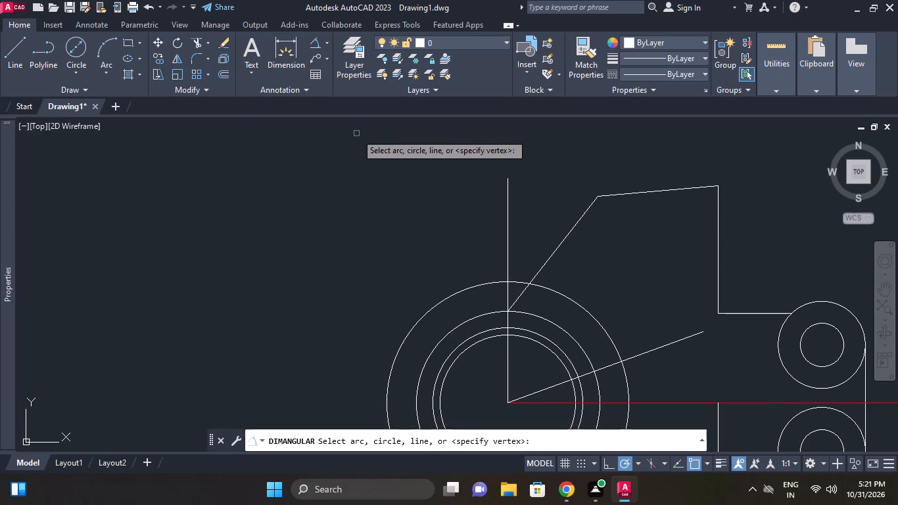
{"action": "left_click", "coordinate": [329, 44]}
{"action": "left_click", "coordinate": [346, 190]}
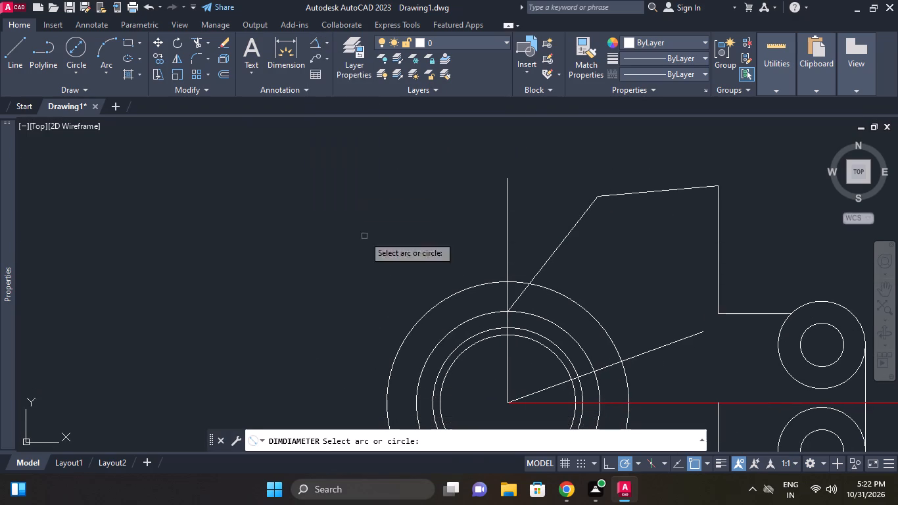
{"action": "left_click", "coordinate": [473, 324]}
{"action": "left_click", "coordinate": [472, 316]}
{"action": "middle_click_drag", "start_coordinate": [404, 254], "coordinate": [400, 248]}
{"action": "key", "text": "Escape"}
{"action": "middle_click_drag", "start_coordinate": [439, 272], "coordinate": [427, 270]}
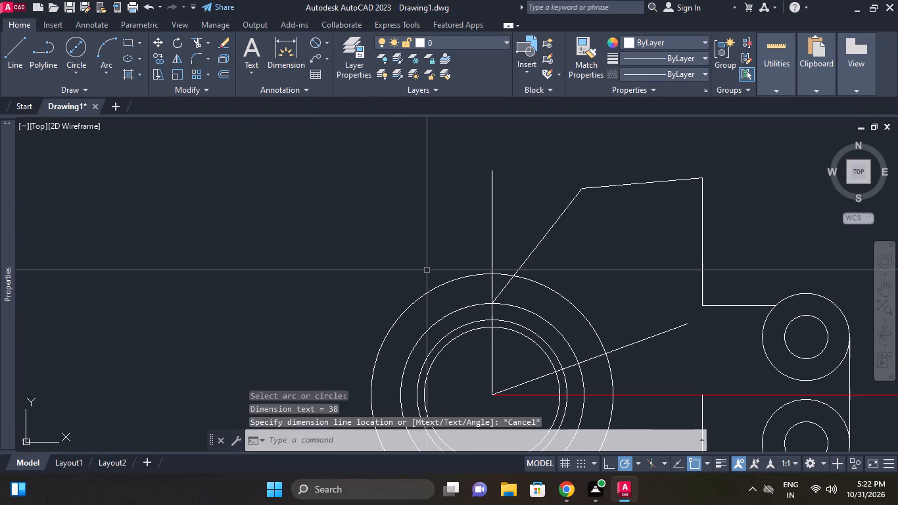
{"action": "middle_click", "coordinate": [427, 270]}
{"action": "scroll", "coordinate": [427, 270], "scroll_direction": "down", "scroll_amount": 1}
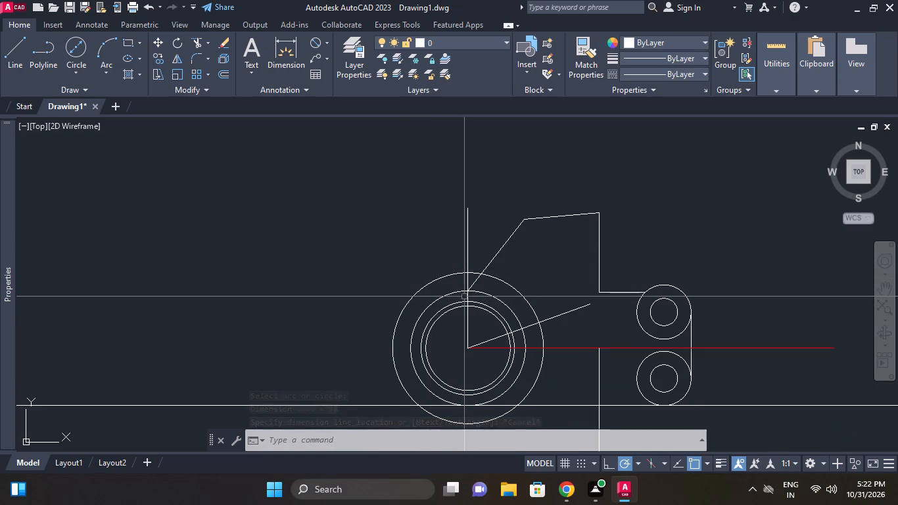
Offset the inclined connecting line 4 units toward the inside of the part.
{"action": "left_click", "coordinate": [496, 256]}
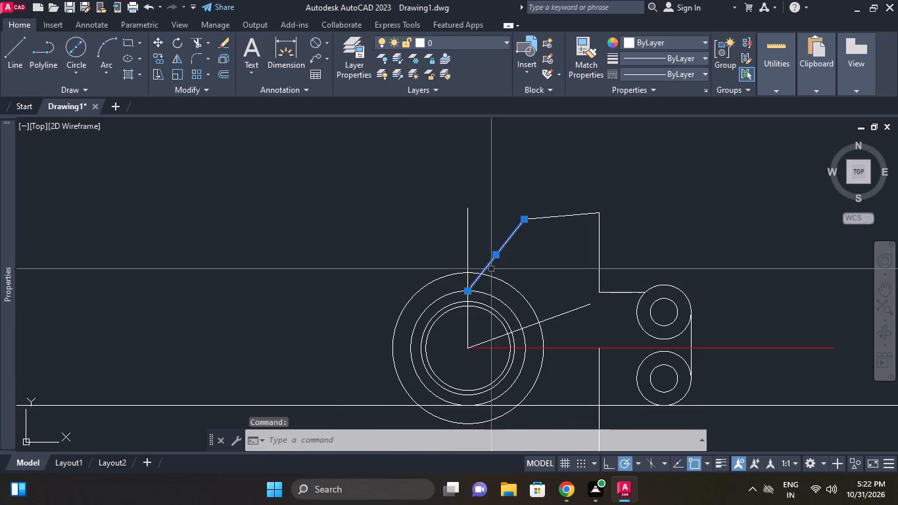
{"action": "scroll", "coordinate": [491, 269], "scroll_direction": "up", "scroll_amount": 1}
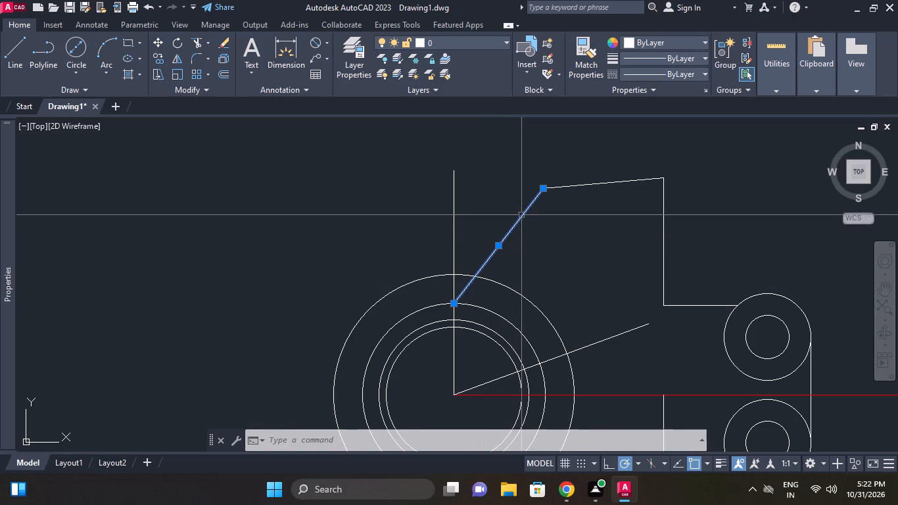
{"action": "key", "text": "Escape"}
{"action": "middle_click_drag", "start_coordinate": [530, 235], "coordinate": [509, 241]}
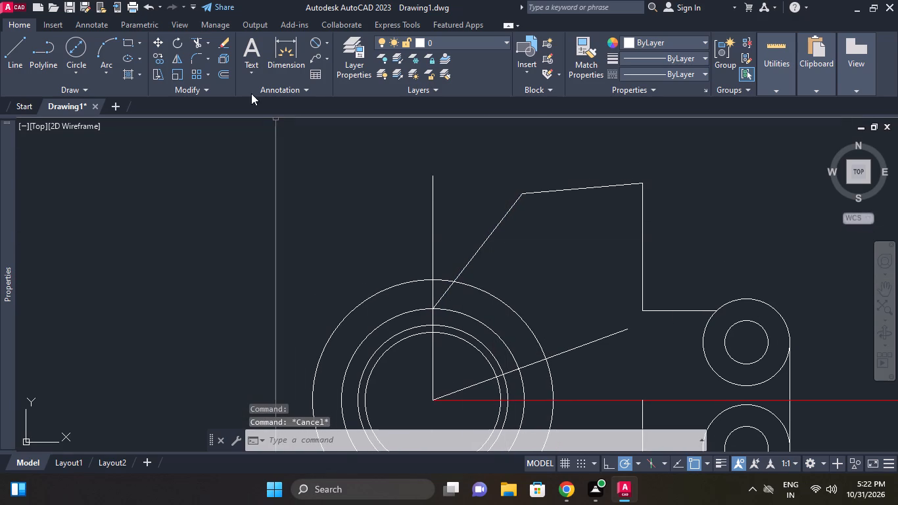
{"action": "left_click", "coordinate": [231, 76]}
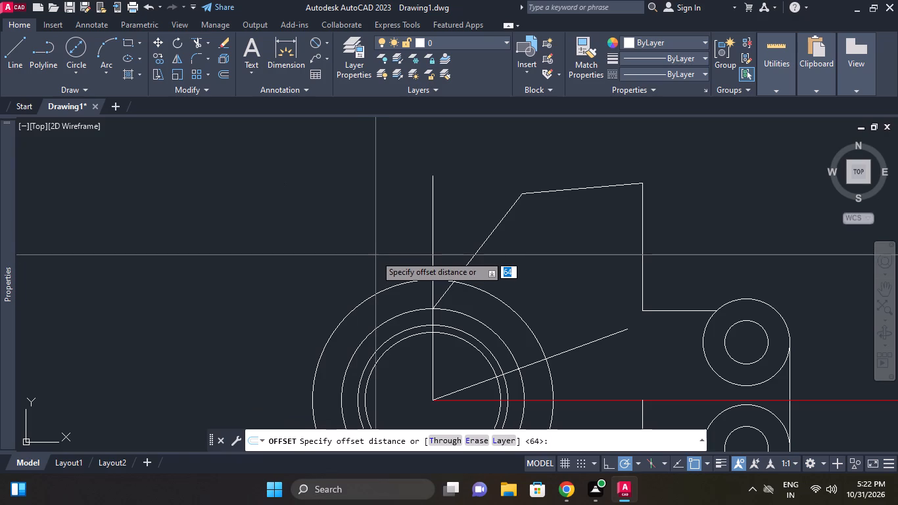
{"action": "key", "text": "4"}
{"action": "key", "text": "Return"}
{"action": "left_click", "coordinate": [496, 230]}
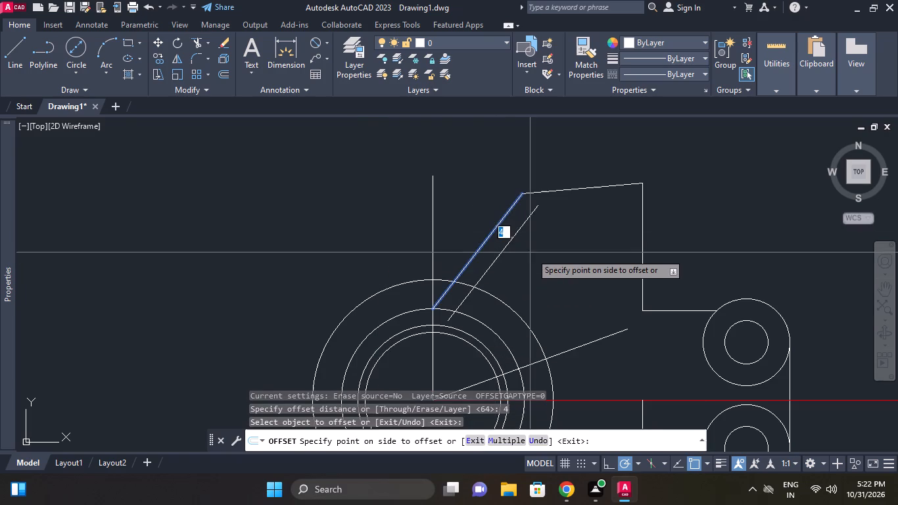
{"action": "left_click", "coordinate": [533, 255]}
{"action": "right_click", "coordinate": [549, 241]}
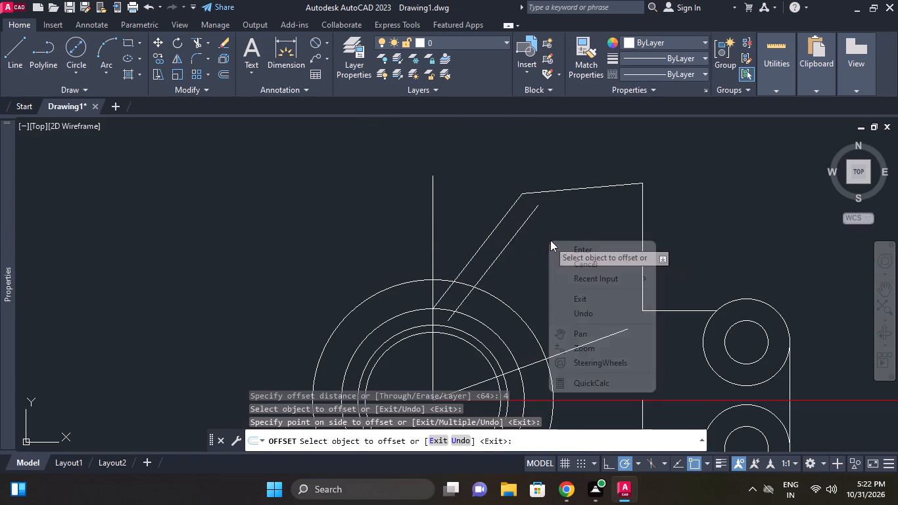
{"action": "left_click", "coordinate": [580, 245]}
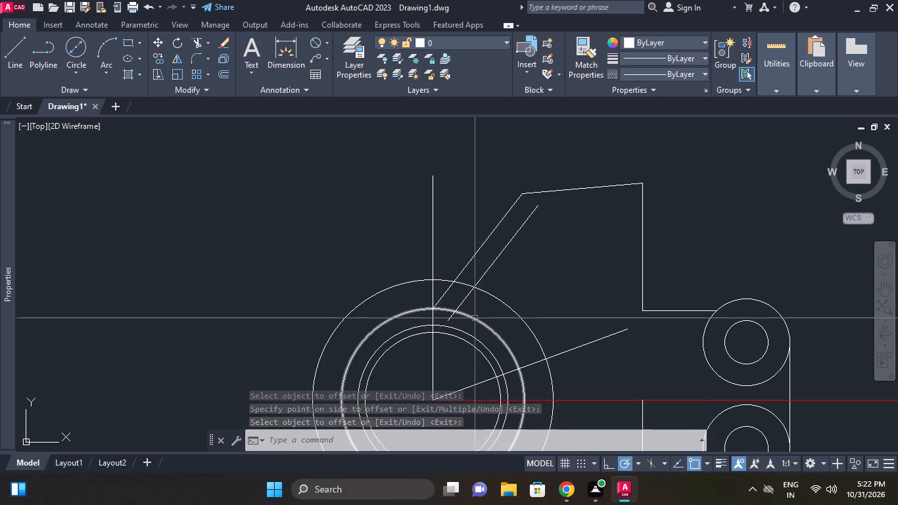
Trim the lower end of the offset inclined line back to the hub's second-largest circle.
{"action": "scroll", "coordinate": [453, 317], "scroll_direction": "up", "scroll_amount": 1}
{"action": "key", "text": "t"}
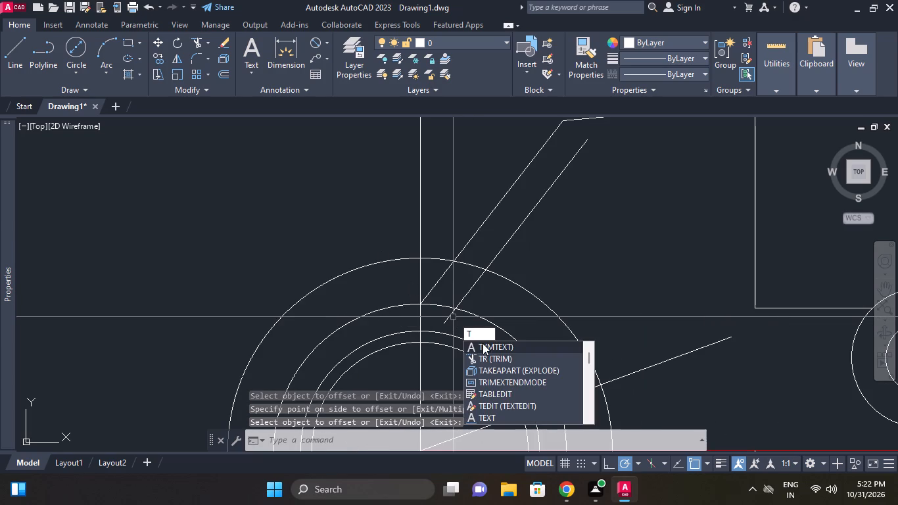
{"action": "left_click", "coordinate": [487, 354]}
{"action": "right_click", "coordinate": [584, 257]}
{"action": "left_click", "coordinate": [636, 266]}
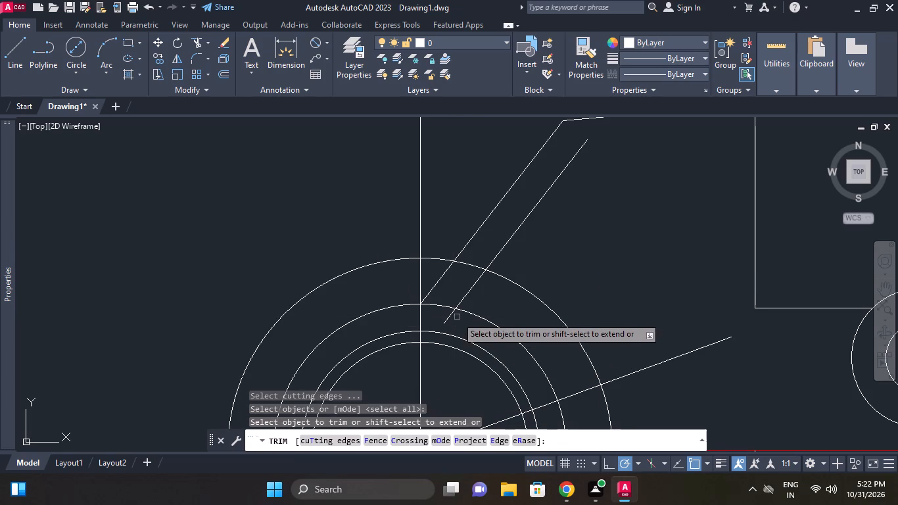
{"action": "left_click", "coordinate": [452, 315]}
{"action": "right_click", "coordinate": [567, 247]}
{"action": "left_click", "coordinate": [621, 250]}
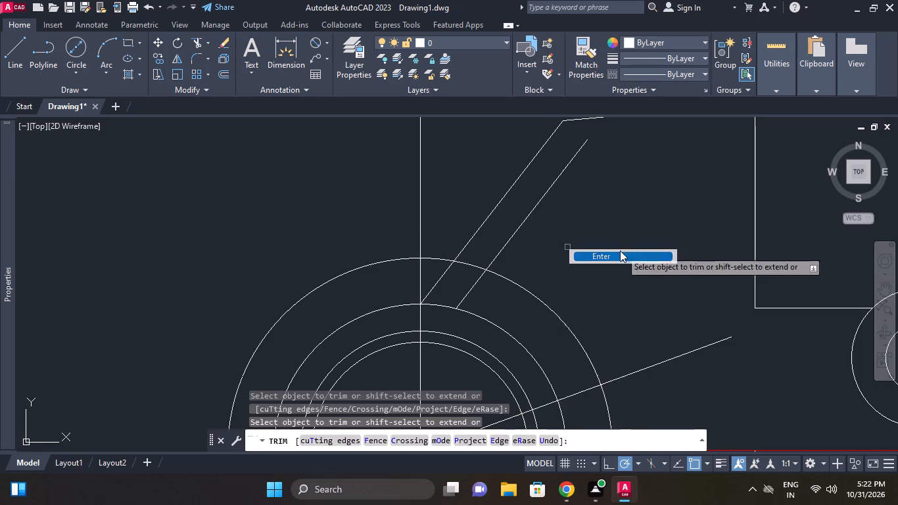
Extend the upper end of the offset inclined line to the sloped top line.
{"action": "middle_click_drag", "start_coordinate": [590, 197], "coordinate": [582, 237]}
{"action": "left_click", "coordinate": [213, 41]}
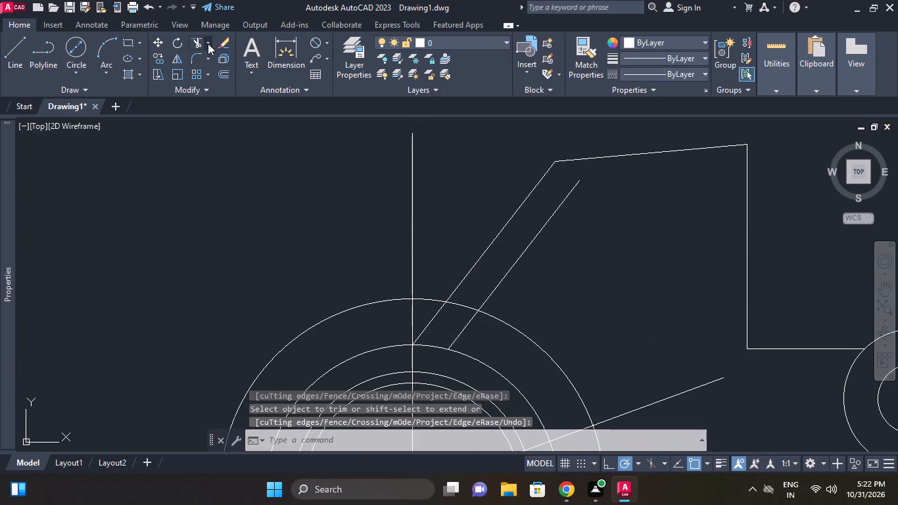
{"action": "left_click", "coordinate": [208, 43]}
{"action": "left_click", "coordinate": [235, 82]}
{"action": "right_click", "coordinate": [296, 164]}
{"action": "left_click", "coordinate": [344, 171]}
{"action": "left_click", "coordinate": [538, 210]}
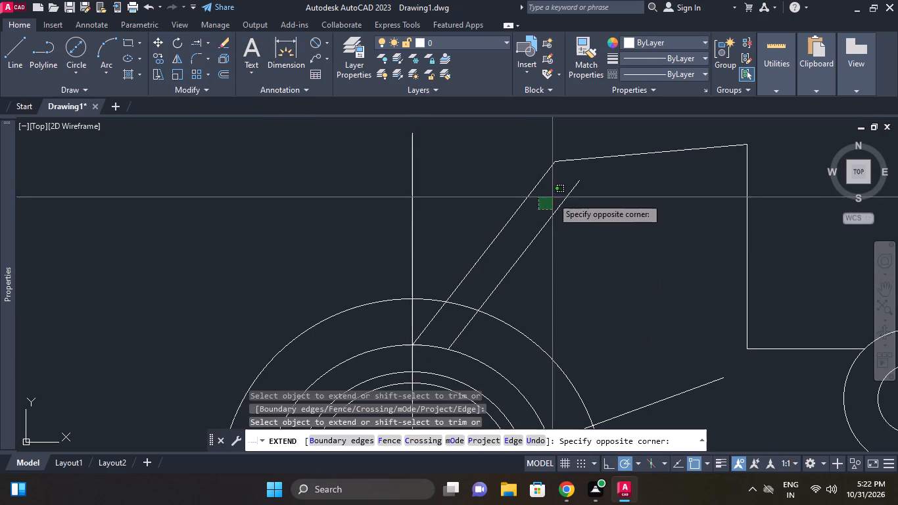
{"action": "left_click", "coordinate": [563, 199]}
{"action": "middle_click_drag", "start_coordinate": [622, 216], "coordinate": [561, 201]}
{"action": "right_click", "coordinate": [577, 202]}
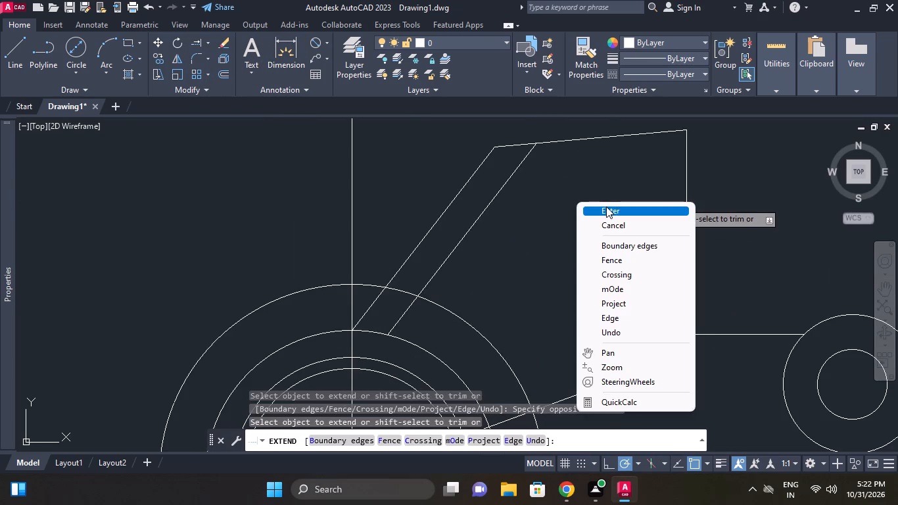
{"action": "left_click", "coordinate": [611, 214]}
Offset the vertical line at the end of the sloped top line 4 units inward, toward the hub.
{"action": "middle_click_drag", "start_coordinate": [657, 234], "coordinate": [654, 209]}
{"action": "middle_click", "coordinate": [671, 231]}
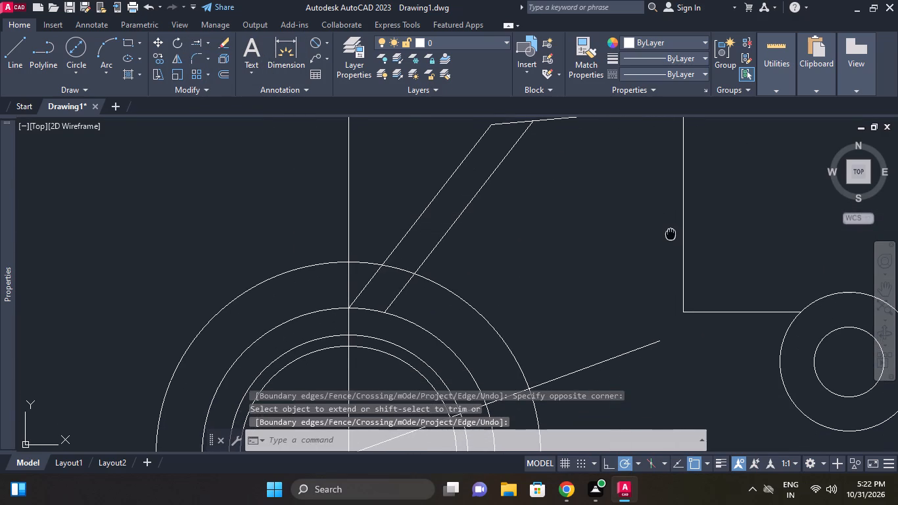
{"action": "left_click", "coordinate": [219, 66]}
{"action": "left_click", "coordinate": [227, 76]}
{"action": "right_click", "coordinate": [258, 168]}
{"action": "left_click", "coordinate": [280, 175]}
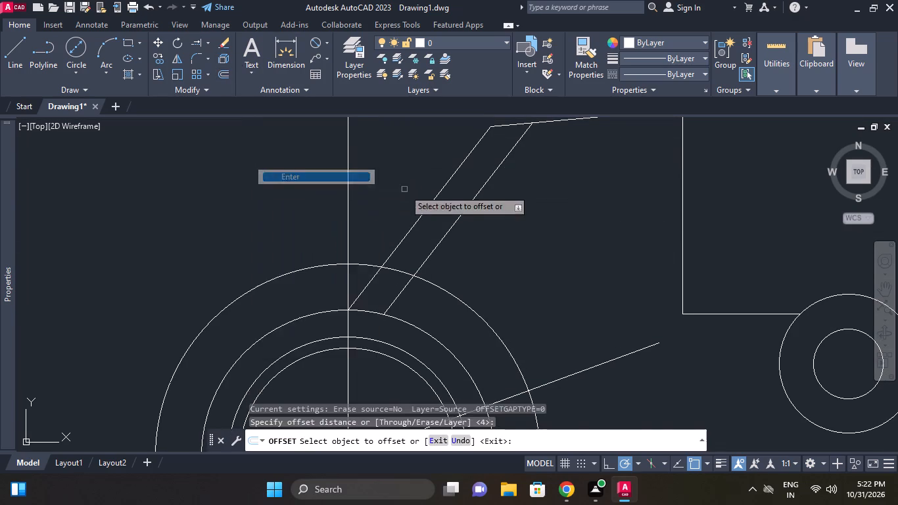
{"action": "middle_click_drag", "start_coordinate": [400, 197], "coordinate": [393, 214]}
{"action": "scroll", "coordinate": [399, 199], "scroll_direction": "down", "scroll_amount": 1}
{"action": "left_click_drag", "start_coordinate": [570, 193], "coordinate": [561, 193]}
{"action": "left_click", "coordinate": [510, 192]}
{"action": "middle_click_drag", "start_coordinate": [573, 231], "coordinate": [570, 222]}
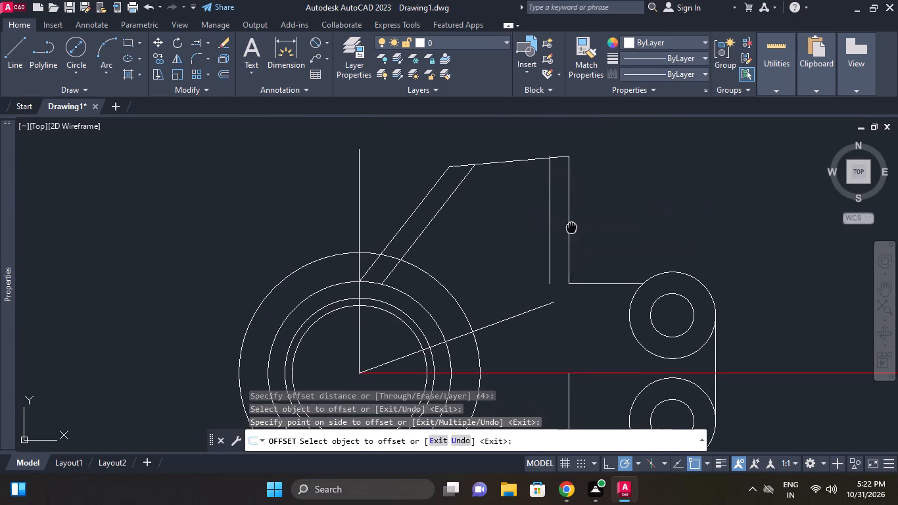
Offset the inclined line from the hub's centre 4 units to both its upper and lower sides.
{"action": "middle_click_drag", "start_coordinate": [570, 222], "coordinate": [570, 199]}
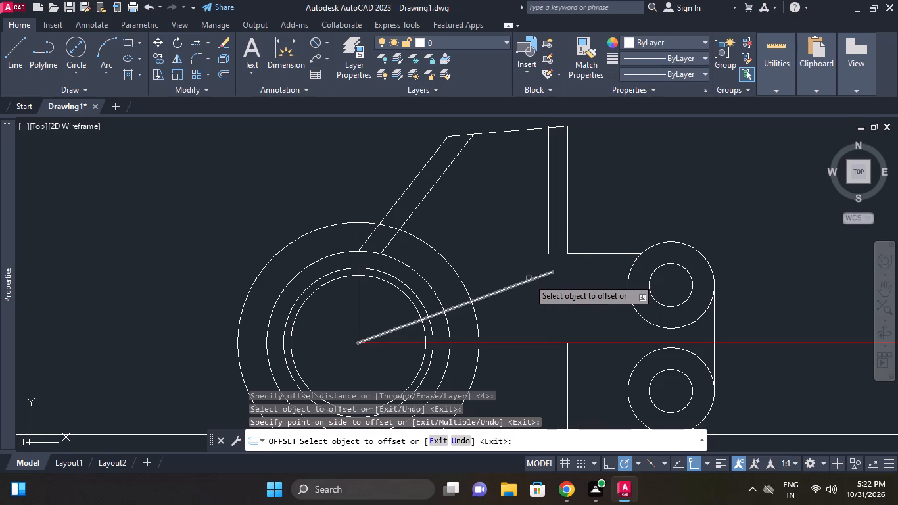
{"action": "left_click", "coordinate": [529, 281]}
{"action": "left_click", "coordinate": [519, 243]}
{"action": "left_click", "coordinate": [519, 277]}
{"action": "left_click", "coordinate": [523, 283]}
{"action": "left_click", "coordinate": [543, 312]}
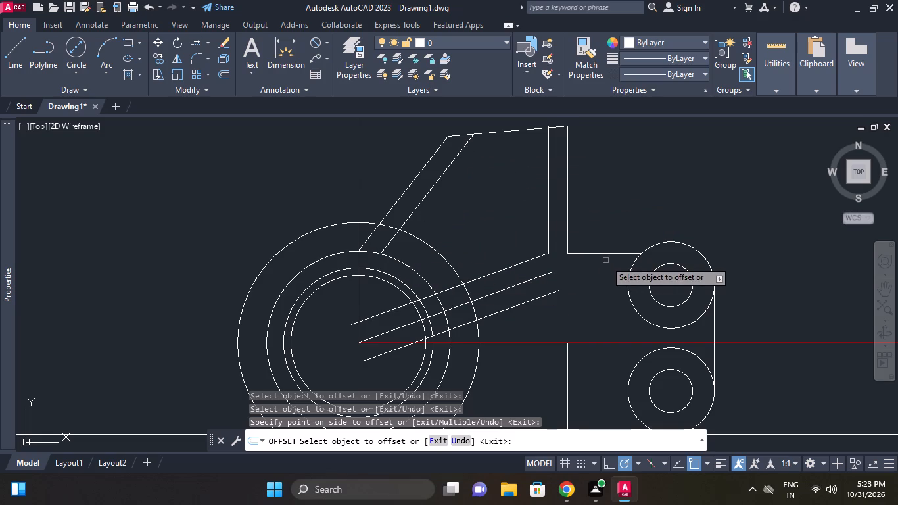
Offset the short horizontal line at the upper boss 4 units downward and the vertical line joining the bosses 4 units inward.
{"action": "middle_click_drag", "start_coordinate": [605, 260], "coordinate": [615, 226]}
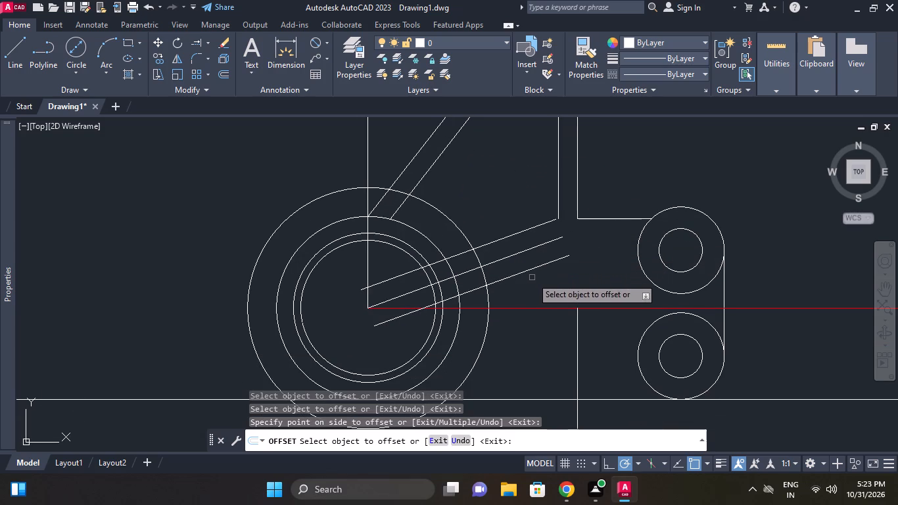
{"action": "left_click", "coordinate": [611, 220]}
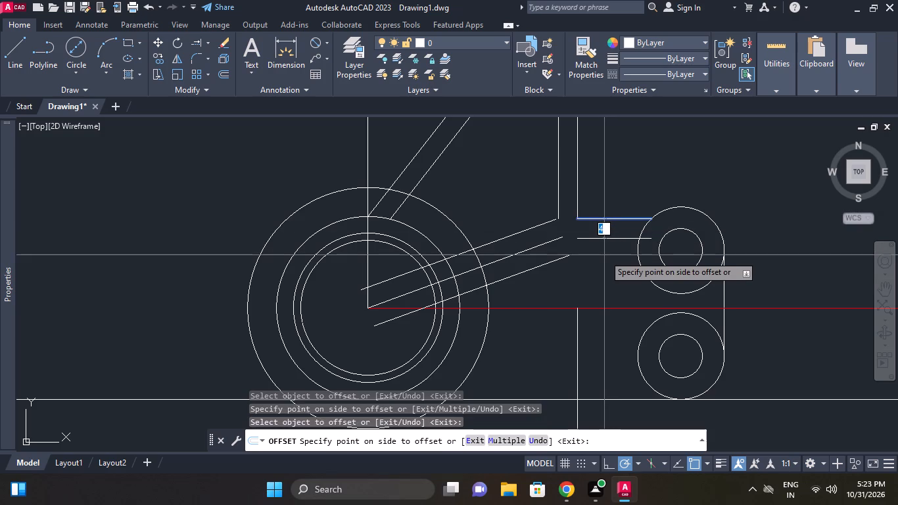
{"action": "left_click", "coordinate": [604, 255]}
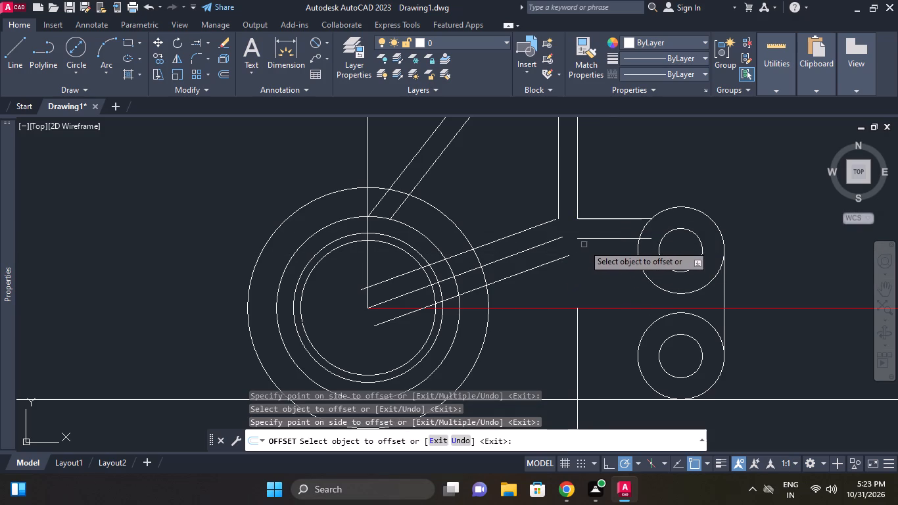
{"action": "left_click_drag", "start_coordinate": [724, 285], "coordinate": [719, 285]}
{"action": "left_click", "coordinate": [700, 285]}
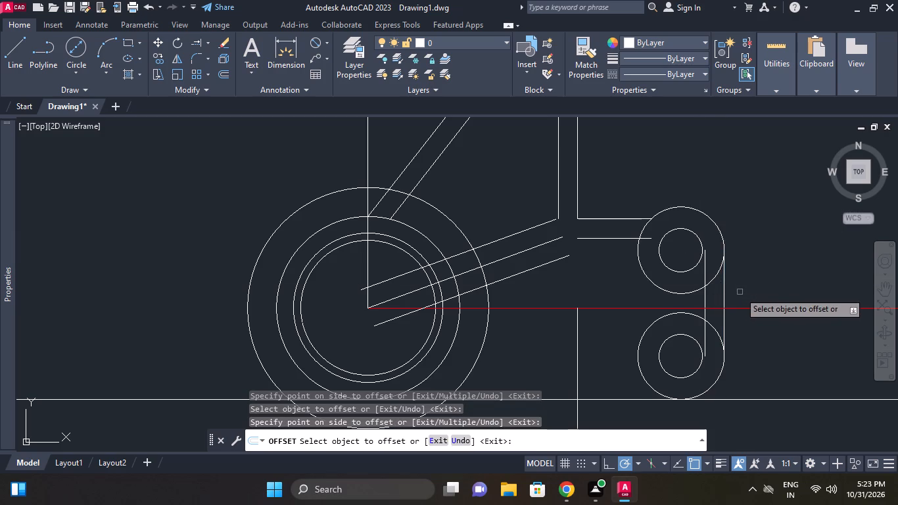
Offset the long horizontal line tangent to the bottom of the lower boss 4 units upward.
{"action": "middle_click_drag", "start_coordinate": [742, 291], "coordinate": [742, 265]}
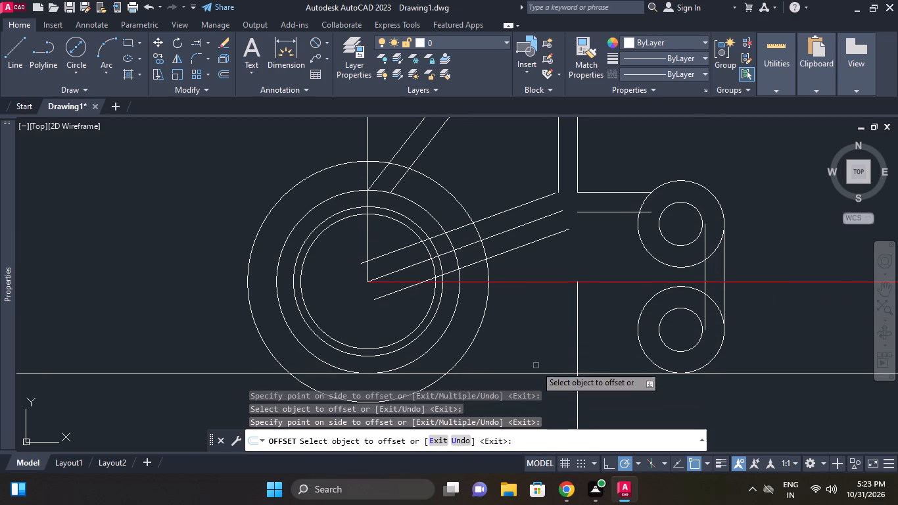
{"action": "left_click", "coordinate": [539, 375]}
{"action": "left_click", "coordinate": [549, 331]}
{"action": "middle_click_drag", "start_coordinate": [618, 313], "coordinate": [609, 284]}
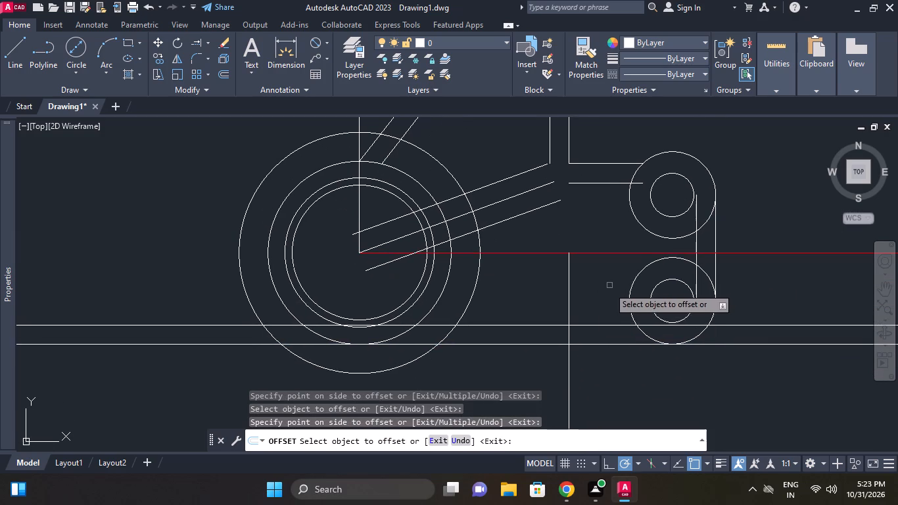
{"action": "middle_click_drag", "start_coordinate": [567, 311], "coordinate": [573, 305]}
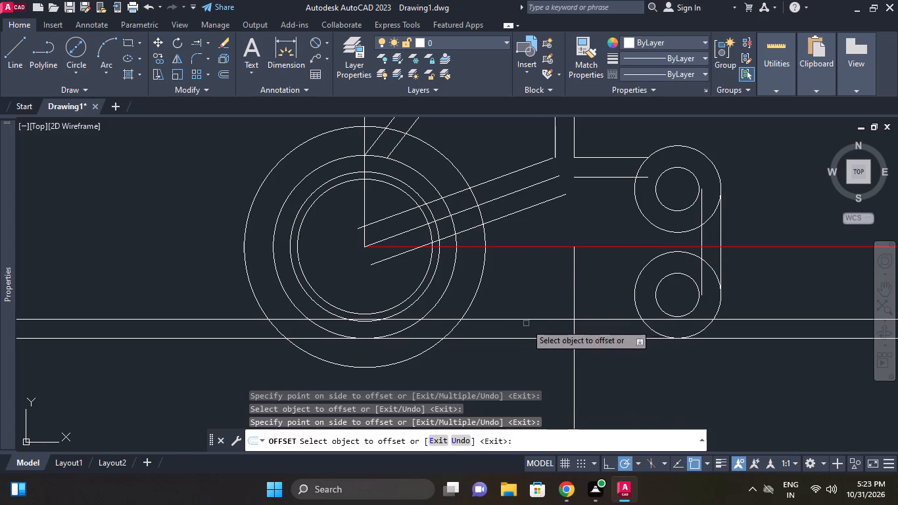
{"action": "scroll", "coordinate": [580, 226], "scroll_direction": "down", "scroll_amount": 1}
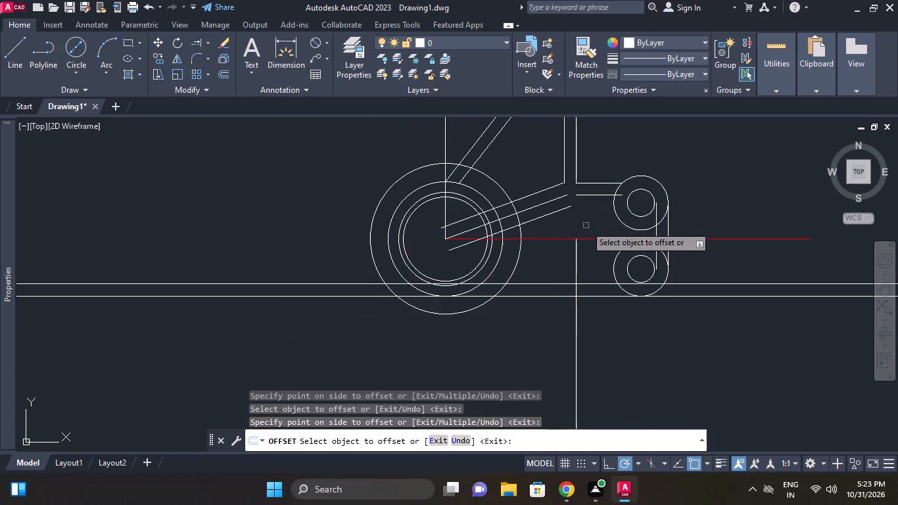
{"action": "middle_click_drag", "start_coordinate": [667, 224], "coordinate": [615, 273]}
{"action": "right_click", "coordinate": [651, 234]}
{"action": "left_click", "coordinate": [668, 242]}
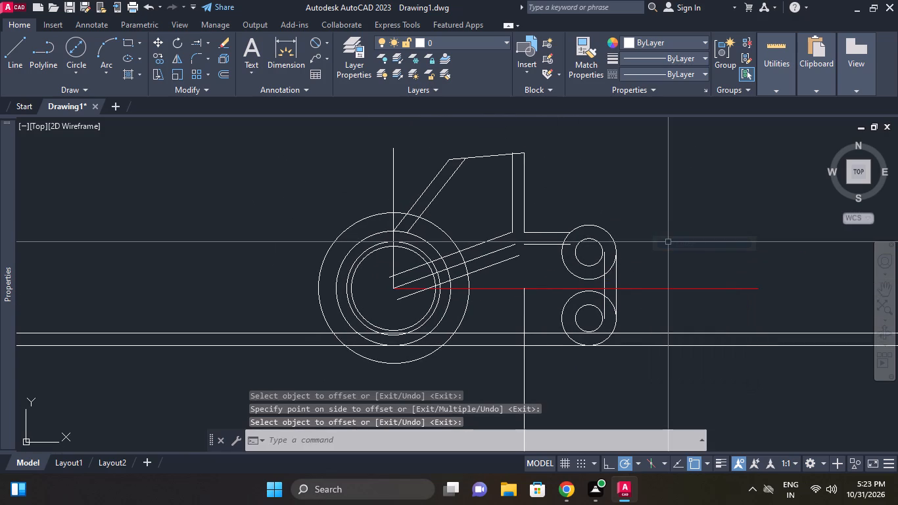
Match the red horizontal centre line's properties onto the inclined line and the vertical line through the hub's centre.
{"action": "left_click", "coordinate": [486, 255]}
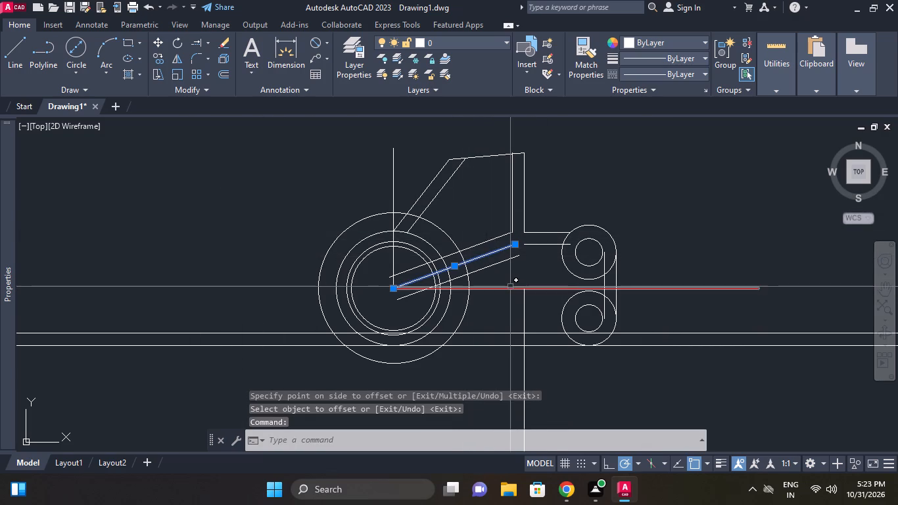
{"action": "key", "text": "Escape"}
{"action": "left_click", "coordinate": [510, 287]}
{"action": "left_click", "coordinate": [598, 53]}
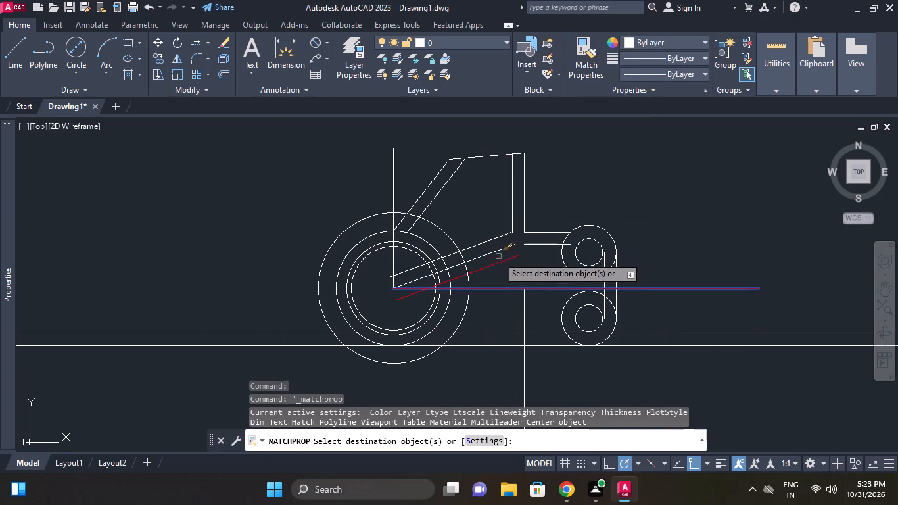
{"action": "left_click", "coordinate": [498, 254]}
{"action": "left_click", "coordinate": [399, 172]}
{"action": "left_click", "coordinate": [375, 151]}
{"action": "right_click", "coordinate": [373, 151]}
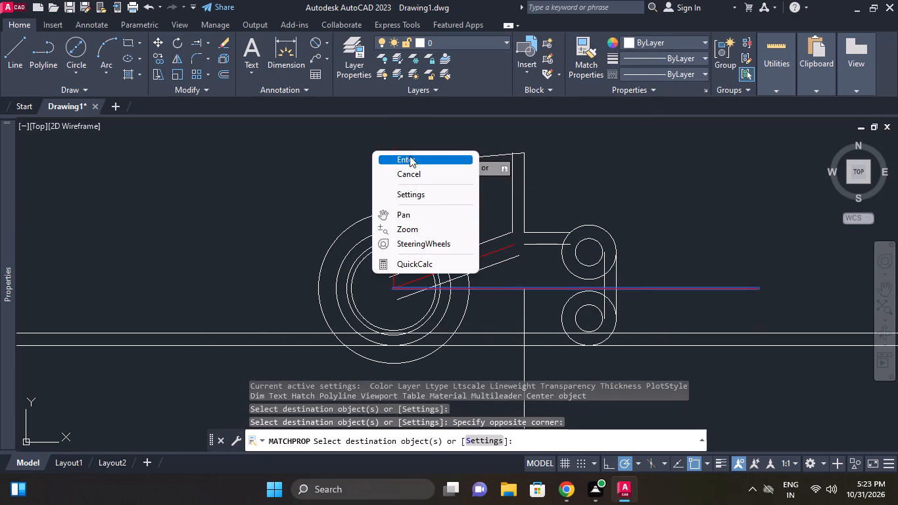
{"action": "left_click", "coordinate": [410, 156]}
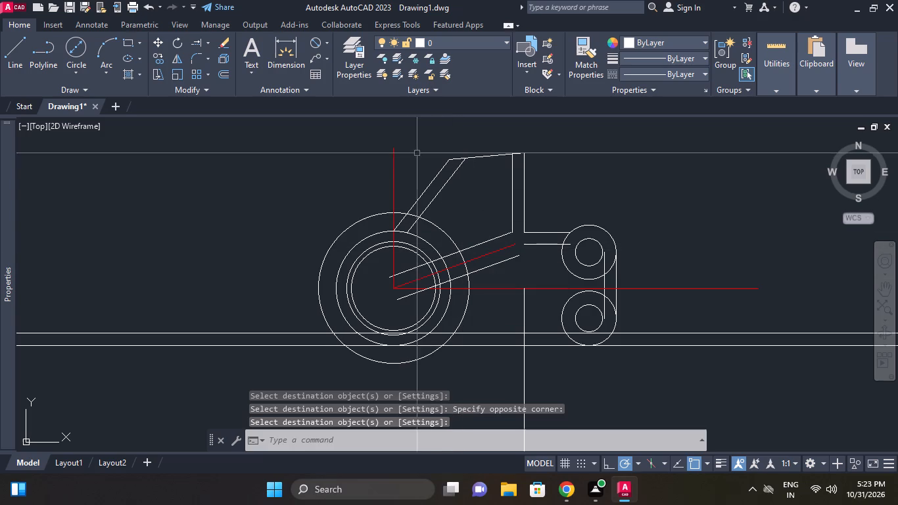
Measure the angle between the horizontal and inclined red centre lines with an angular dimension, without placing it.
{"action": "left_click", "coordinate": [321, 45]}
{"action": "left_click", "coordinate": [326, 45]}
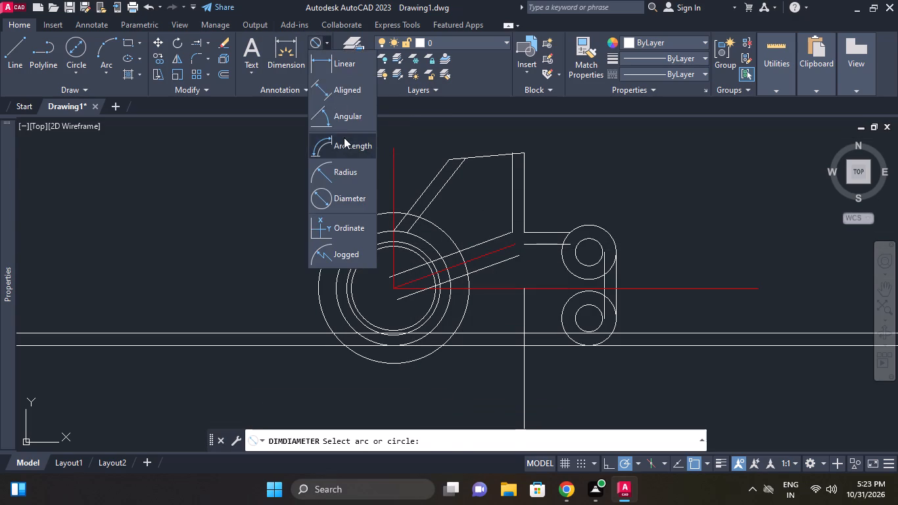
{"action": "left_click", "coordinate": [346, 123]}
{"action": "left_click", "coordinate": [498, 288]}
{"action": "left_click", "coordinate": [493, 254]}
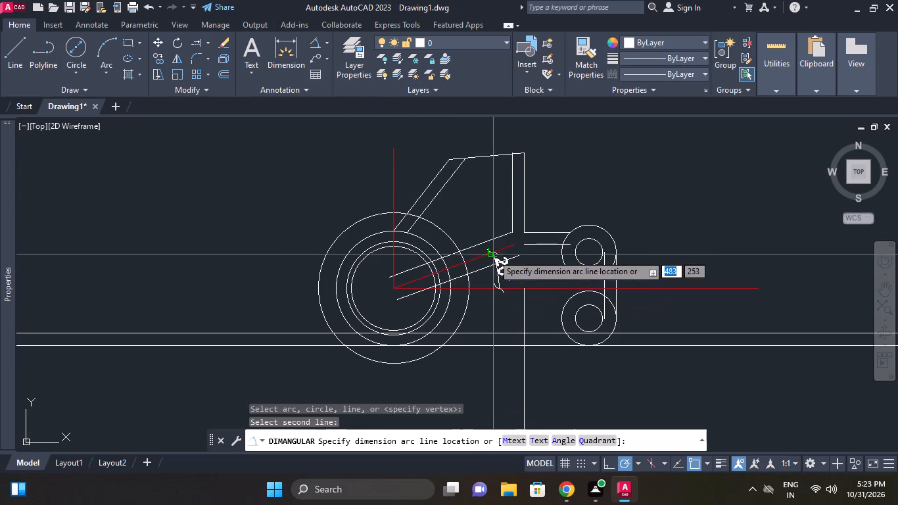
{"action": "right_click", "coordinate": [506, 265]}
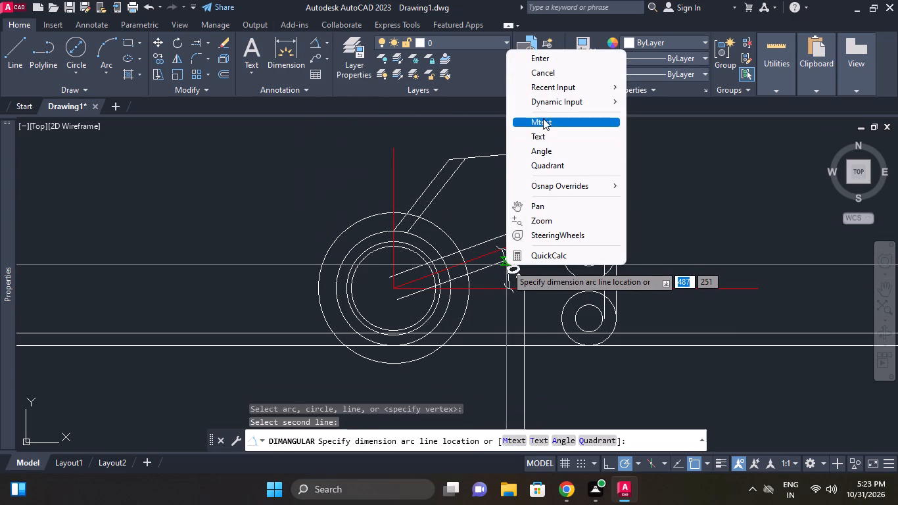
{"action": "left_click", "coordinate": [538, 80]}
{"action": "left_click", "coordinate": [539, 75]}
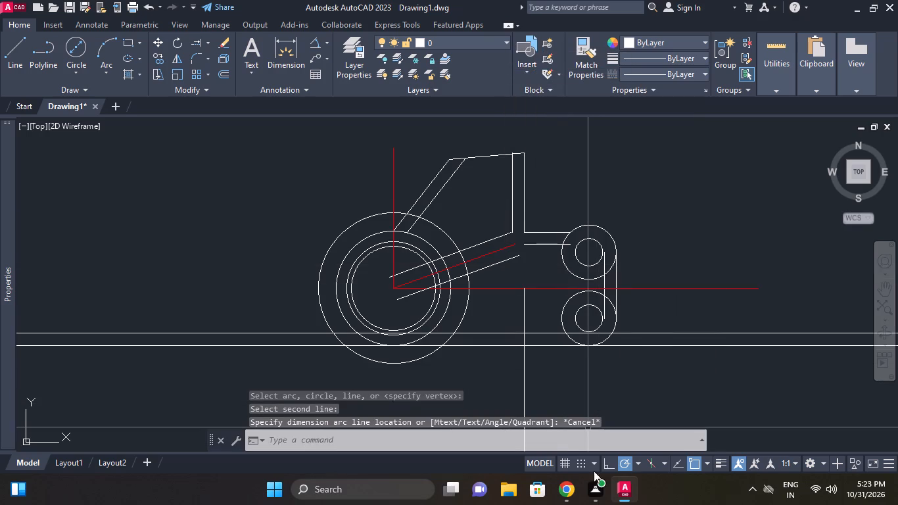
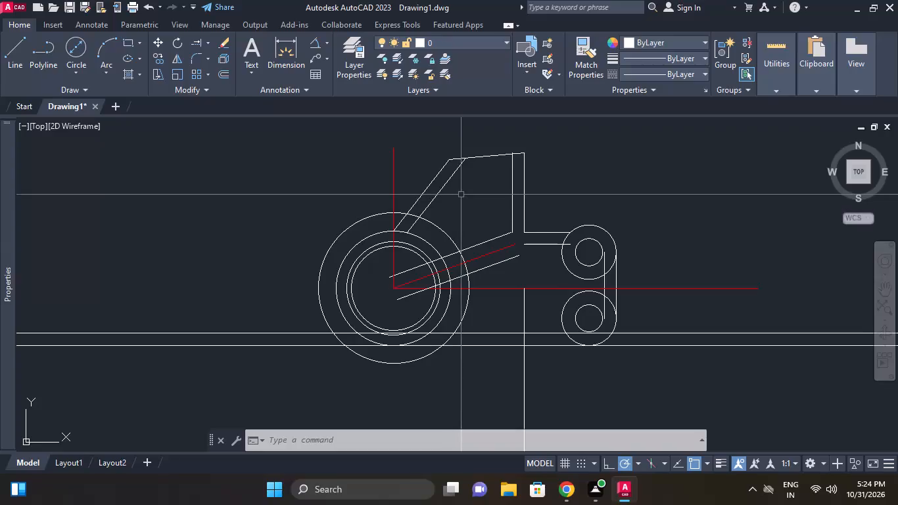
Erase the vertical red centre line through the hub's centre.
{"action": "middle_click_drag", "start_coordinate": [461, 195], "coordinate": [463, 208]}
{"action": "scroll", "coordinate": [422, 238], "scroll_direction": "up", "scroll_amount": 1}
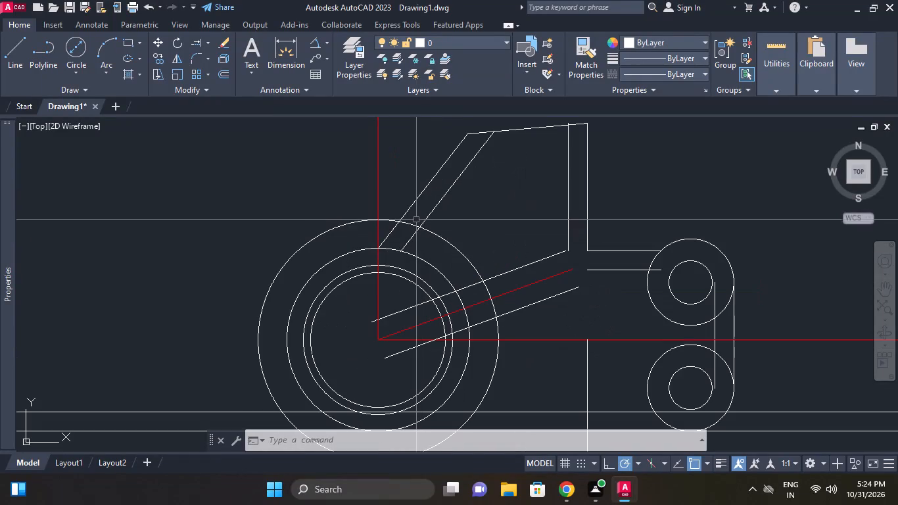
{"action": "middle_click_drag", "start_coordinate": [414, 217], "coordinate": [421, 249]}
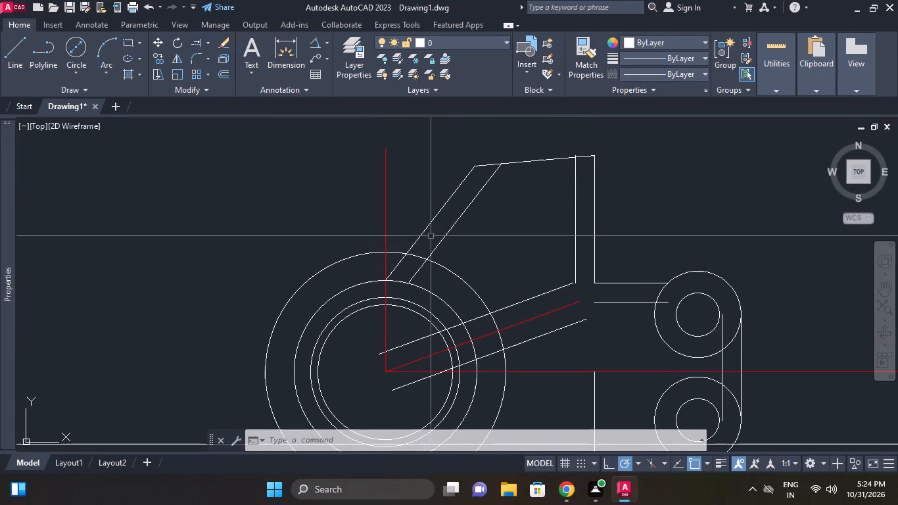
{"action": "left_click_drag", "start_coordinate": [406, 206], "coordinate": [400, 201]}
{"action": "left_click", "coordinate": [369, 190]}
{"action": "right_click", "coordinate": [369, 190]}
{"action": "left_click", "coordinate": [417, 212]}
{"action": "middle_click_drag", "start_coordinate": [448, 247], "coordinate": [461, 221]}
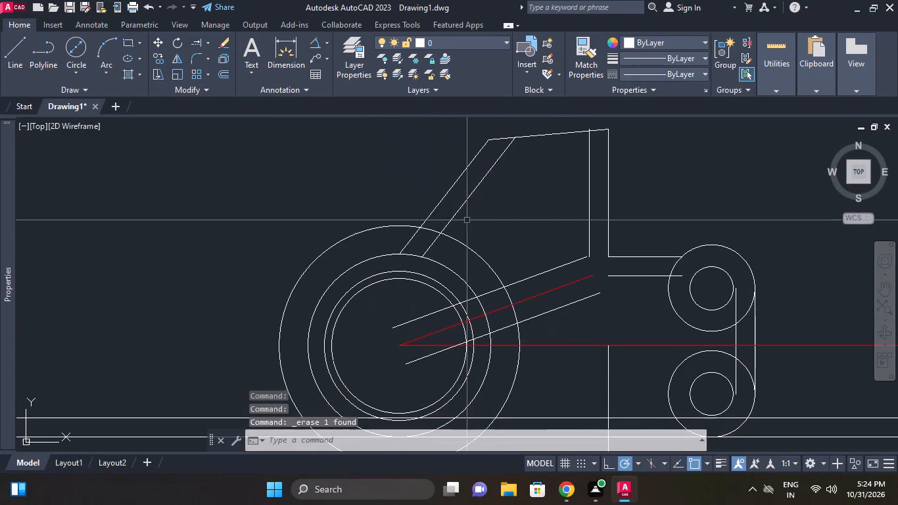
Trim the second-largest hub circle between the sloped wall lines and at the upper rib line, plus that rib line just inside it.
{"action": "middle_click_drag", "start_coordinate": [498, 260], "coordinate": [498, 241]}
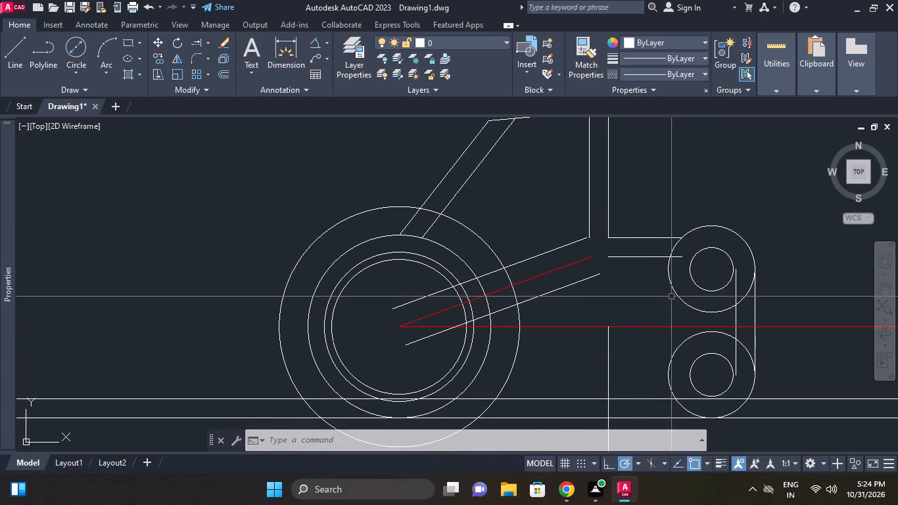
{"action": "left_click", "coordinate": [210, 41]}
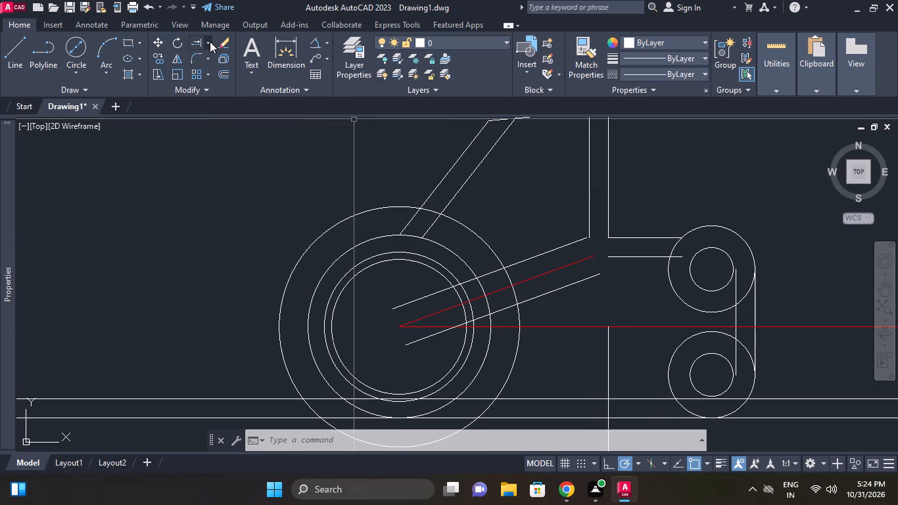
{"action": "left_click", "coordinate": [222, 70]}
{"action": "right_click", "coordinate": [326, 190]}
{"action": "left_click", "coordinate": [341, 195]}
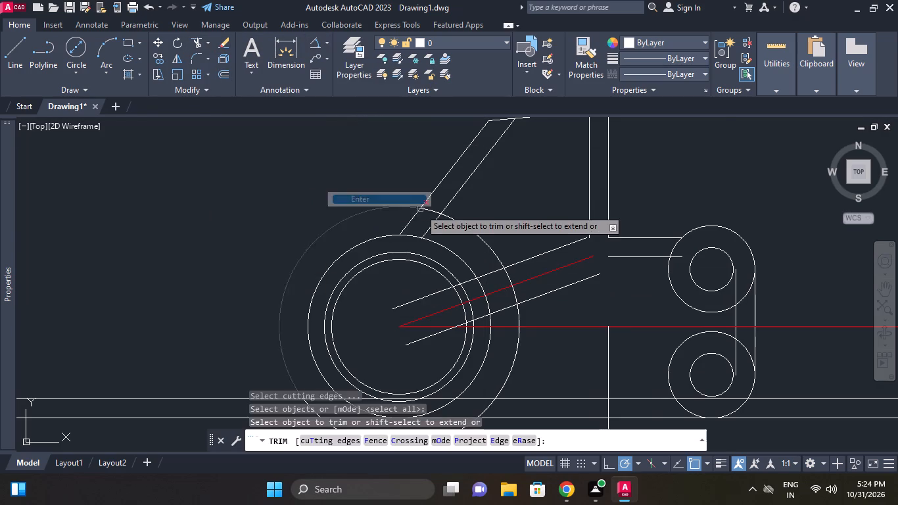
{"action": "scroll", "coordinate": [411, 236], "scroll_direction": "up", "scroll_amount": 1}
{"action": "left_click", "coordinate": [411, 236]}
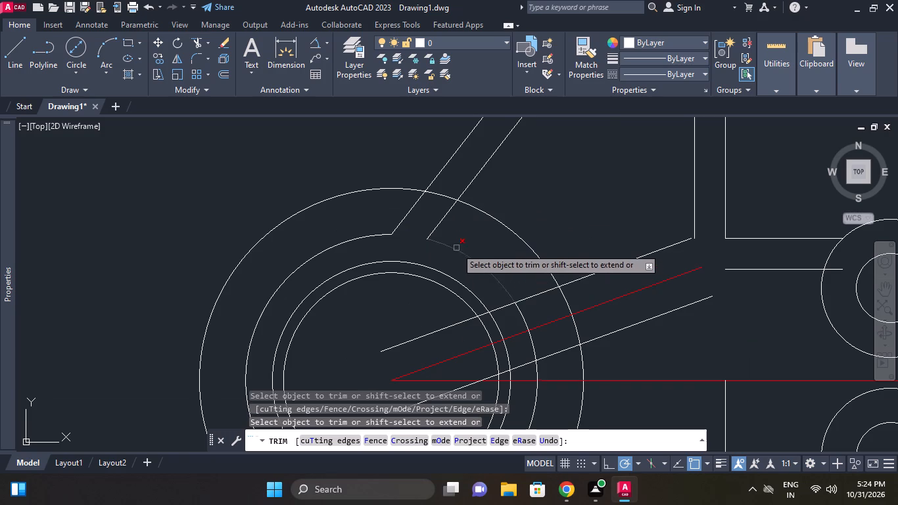
{"action": "middle_click_drag", "start_coordinate": [450, 241], "coordinate": [437, 262]}
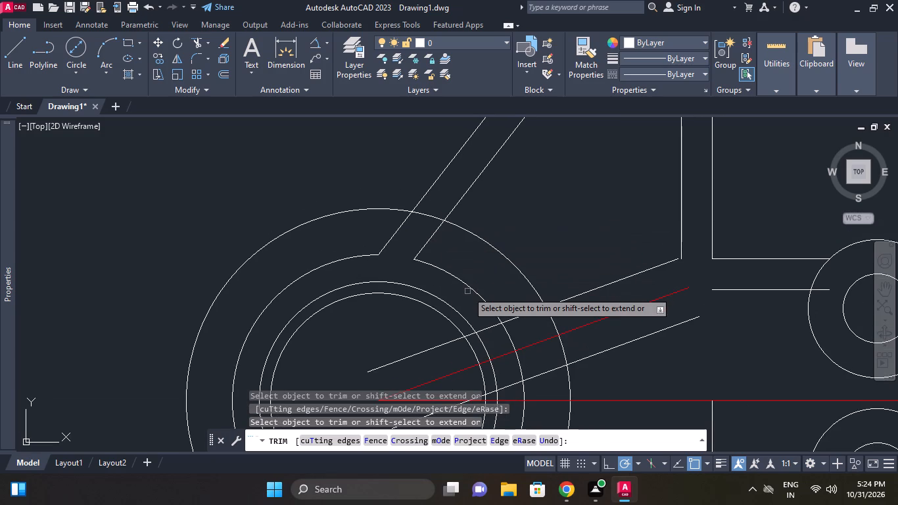
{"action": "left_click", "coordinate": [504, 330]}
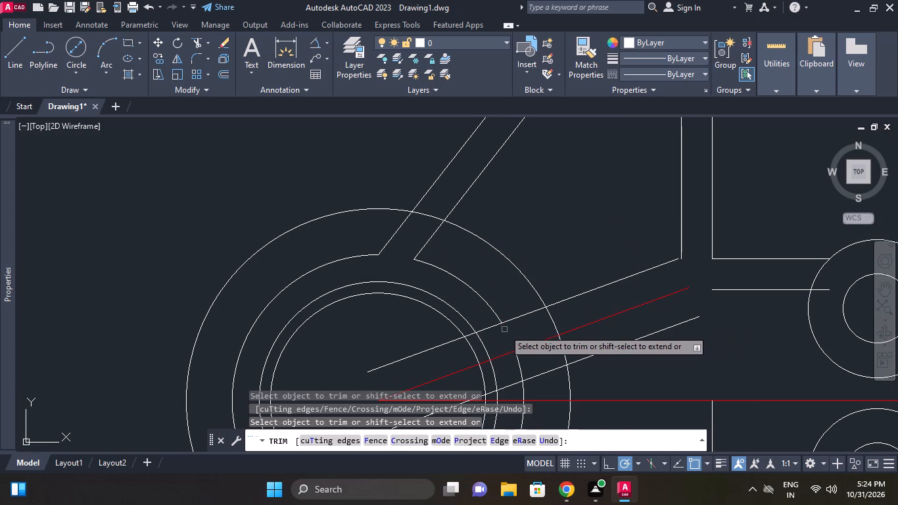
{"action": "left_click", "coordinate": [492, 325]}
{"action": "middle_click_drag", "start_coordinate": [540, 324], "coordinate": [513, 324]}
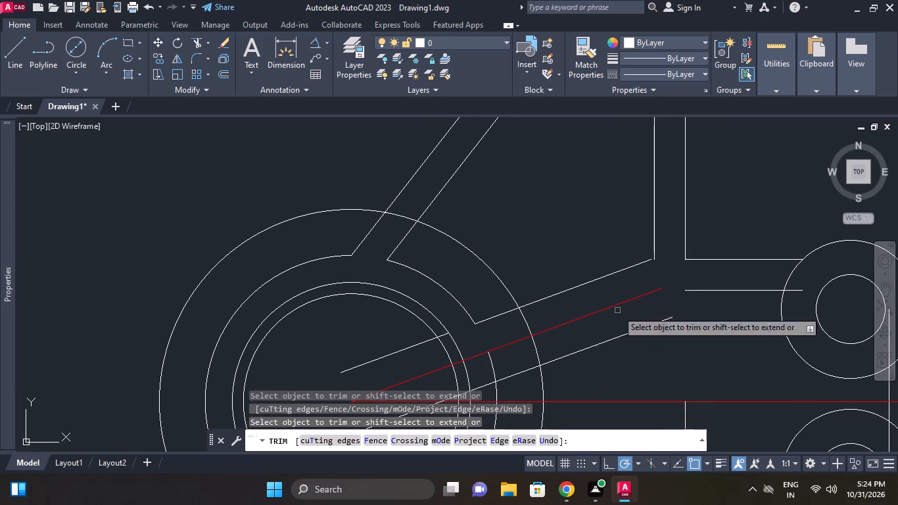
{"action": "middle_click_drag", "start_coordinate": [653, 282], "coordinate": [646, 293]}
{"action": "middle_click_drag", "start_coordinate": [656, 281], "coordinate": [645, 304]}
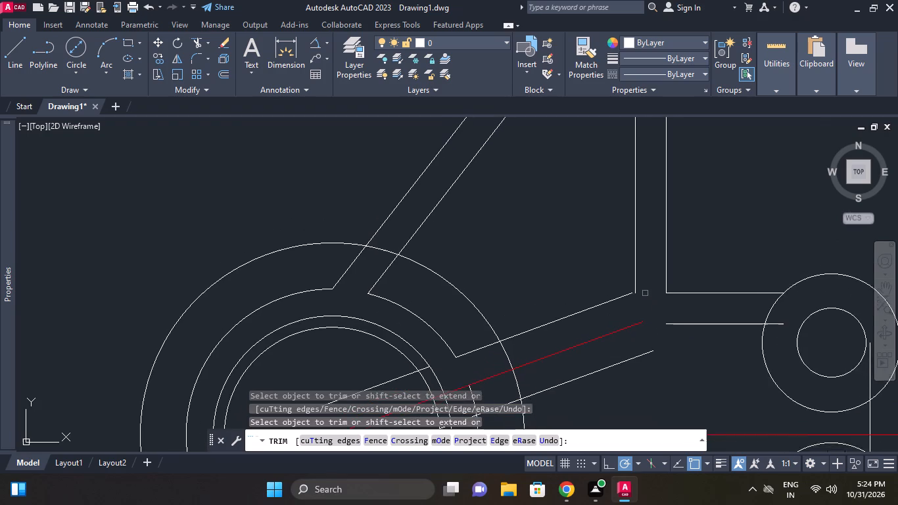
{"action": "scroll", "coordinate": [645, 291], "scroll_direction": "down", "scroll_amount": 1}
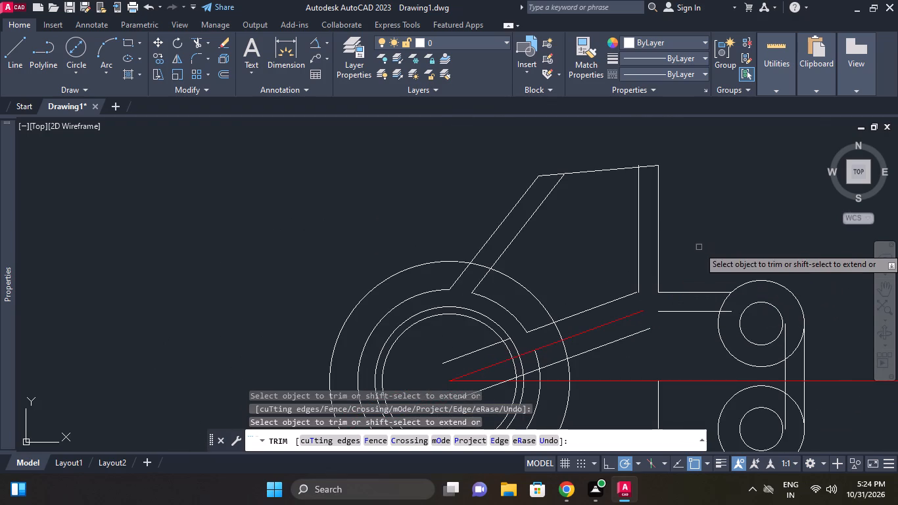
{"action": "right_click", "coordinate": [698, 247]}
{"action": "left_click", "coordinate": [716, 267]}
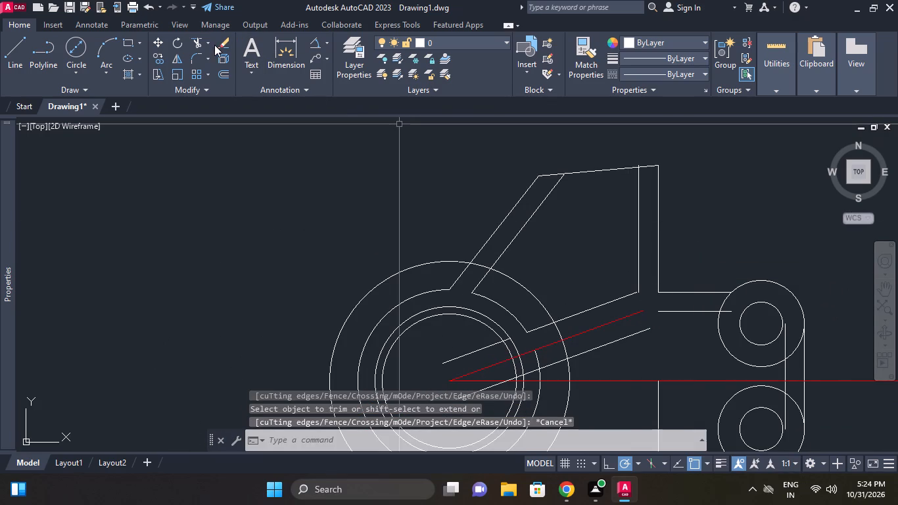
Extend the rib's upper line to meet the inner vertical wall line.
{"action": "left_click", "coordinate": [207, 40]}
{"action": "left_click", "coordinate": [226, 90]}
{"action": "middle_click_drag", "start_coordinate": [598, 249], "coordinate": [582, 208]}
{"action": "right_click", "coordinate": [580, 206]}
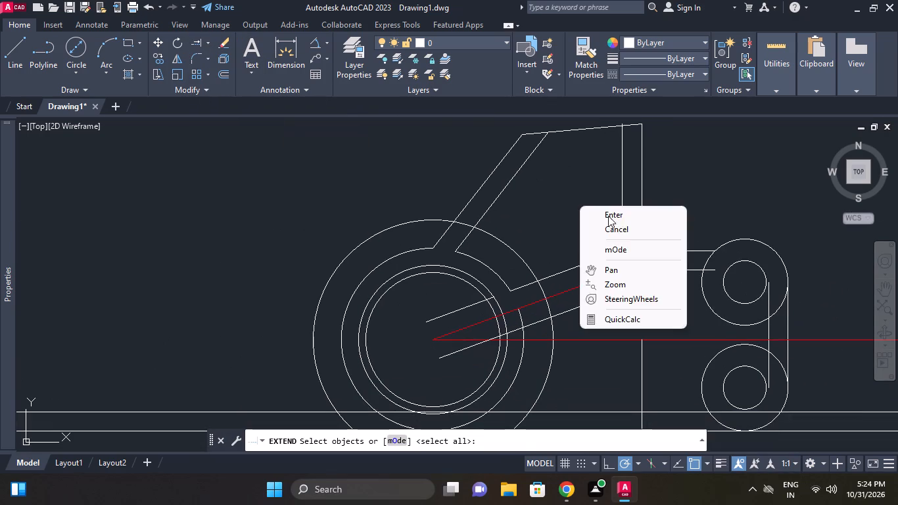
{"action": "left_click", "coordinate": [608, 216]}
{"action": "left_click", "coordinate": [614, 254]}
{"action": "right_click", "coordinate": [544, 237]}
{"action": "left_click", "coordinate": [577, 241]}
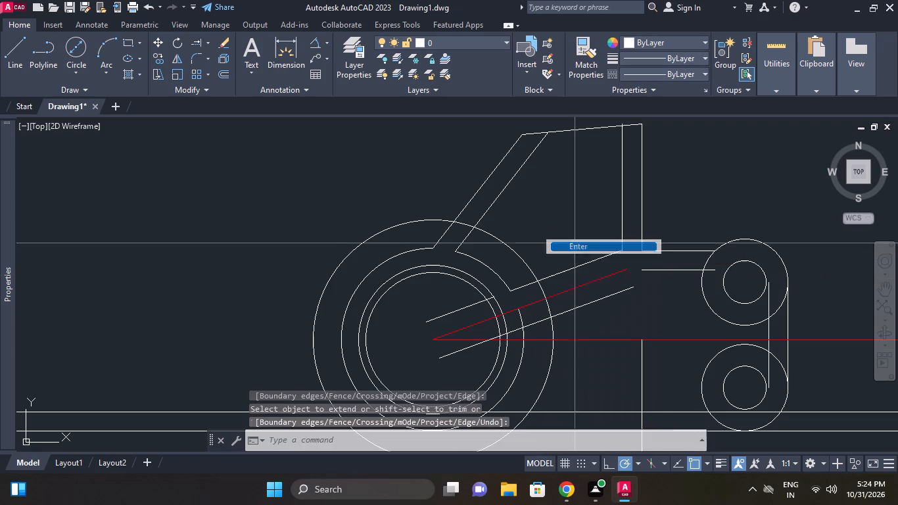
Erase the leftover segment of the rib's upper line inside the hub.
{"action": "left_click", "coordinate": [465, 313]}
{"action": "left_click", "coordinate": [458, 299]}
{"action": "right_click", "coordinate": [458, 295]}
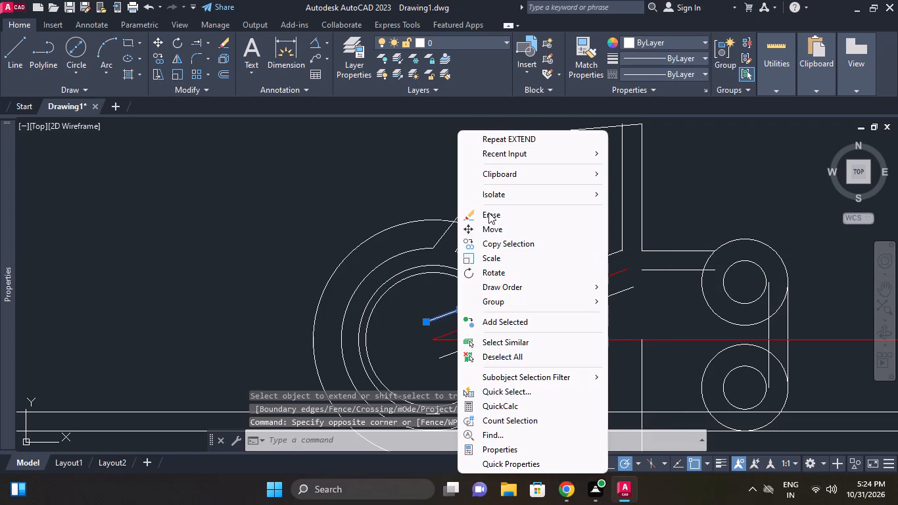
{"action": "left_click", "coordinate": [488, 212]}
Extend the rib's lower line to the lower short horizontal line beside the upper boss.
{"action": "middle_click_drag", "start_coordinate": [508, 256], "coordinate": [471, 267]}
{"action": "middle_click_drag", "start_coordinate": [557, 260], "coordinate": [559, 233]}
{"action": "middle_click_drag", "start_coordinate": [575, 283], "coordinate": [565, 305]}
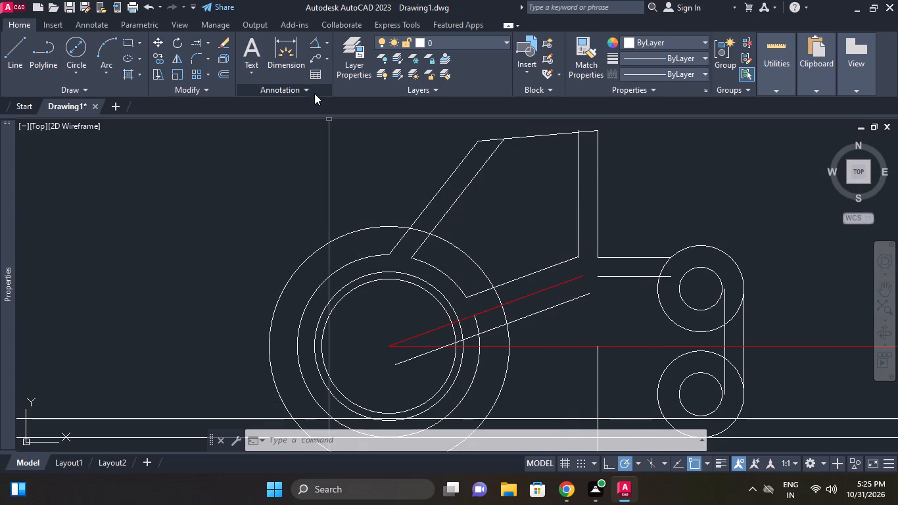
{"action": "left_click", "coordinate": [200, 44]}
{"action": "right_click", "coordinate": [634, 308]}
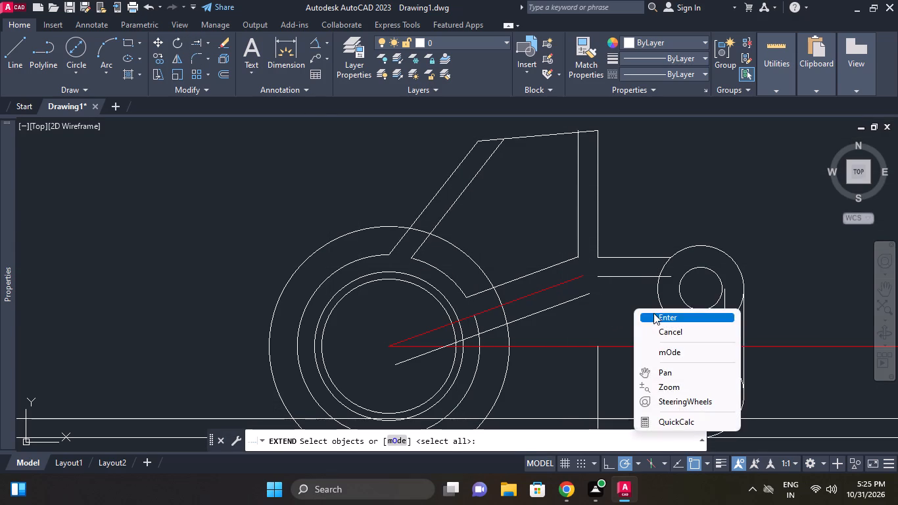
{"action": "left_click", "coordinate": [653, 313]}
{"action": "left_click", "coordinate": [583, 295]}
{"action": "right_click", "coordinate": [679, 211]}
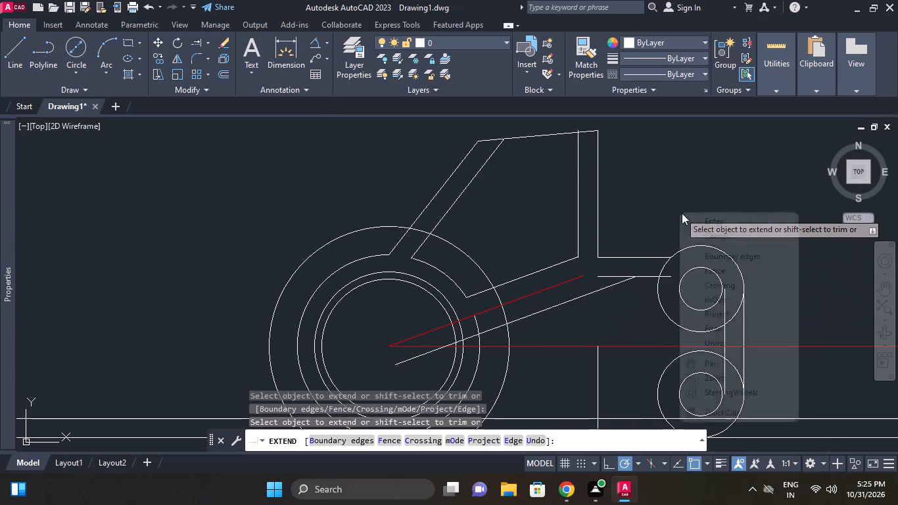
{"action": "left_click", "coordinate": [694, 220]}
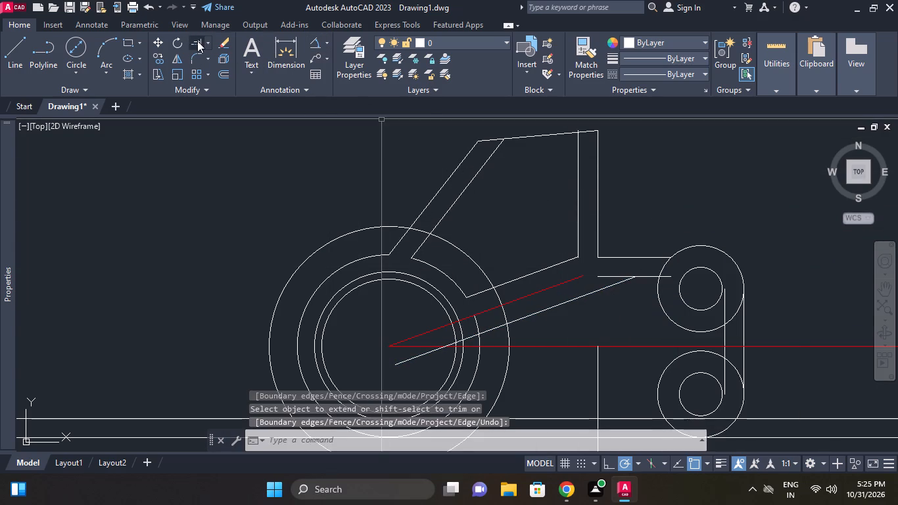
Trim the lower short horizontal line beyond the rib and inside the upper boss, and the boss arc between both horizontal lines.
{"action": "left_click", "coordinate": [211, 44]}
{"action": "left_click", "coordinate": [213, 60]}
{"action": "right_click", "coordinate": [229, 128]}
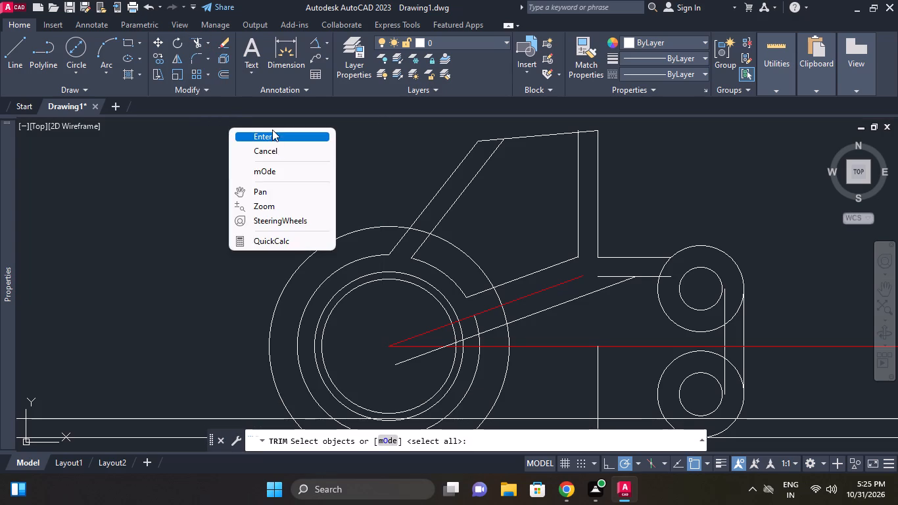
{"action": "left_click", "coordinate": [272, 130]}
{"action": "left_click", "coordinate": [615, 278]}
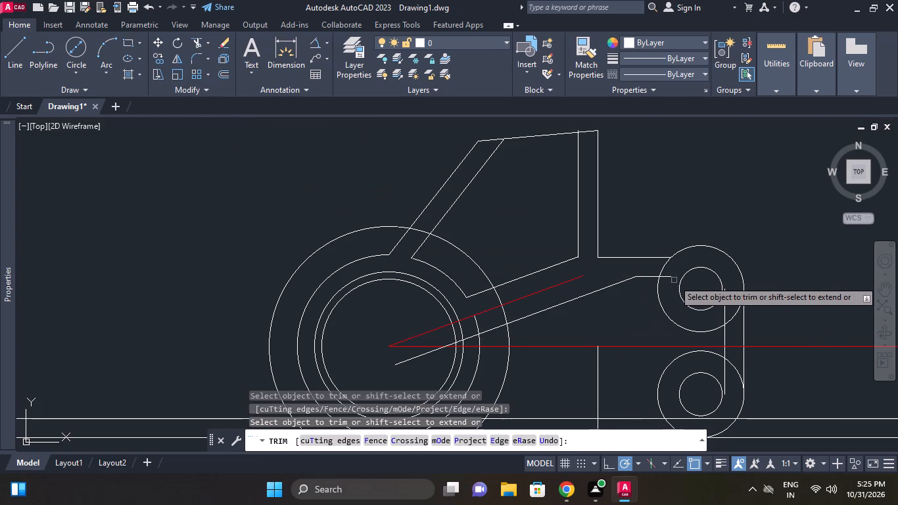
{"action": "left_click", "coordinate": [671, 276]}
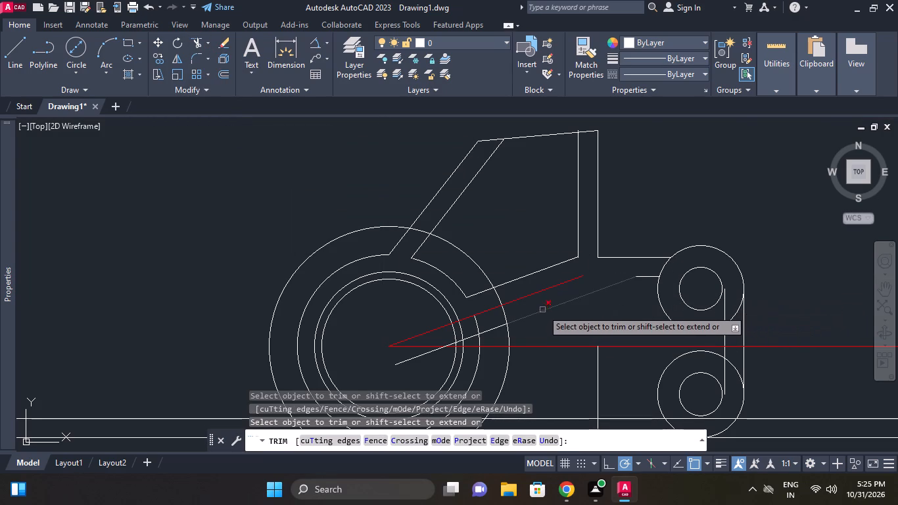
{"action": "left_click", "coordinate": [661, 273]}
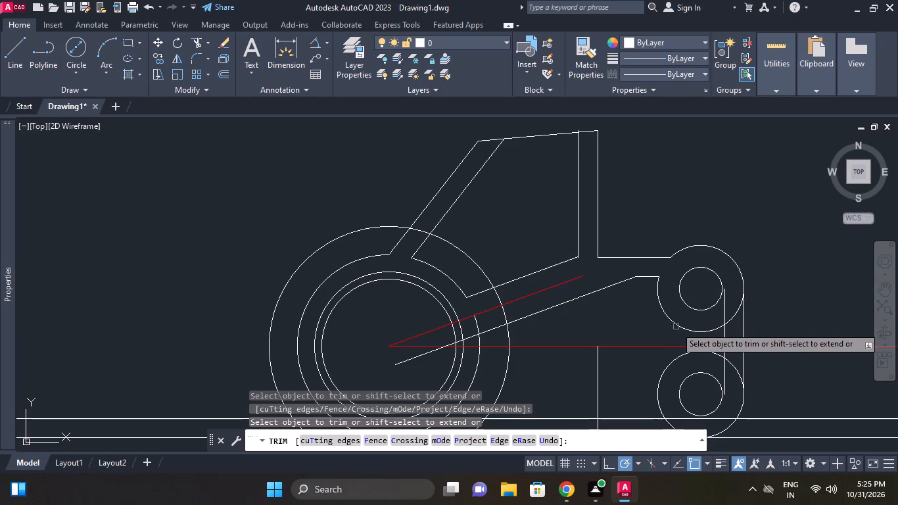
Trim both boss arcs between the two vertical connecting lines, and the inner vertical line's ends inside the bosses.
{"action": "left_click", "coordinate": [734, 317]}
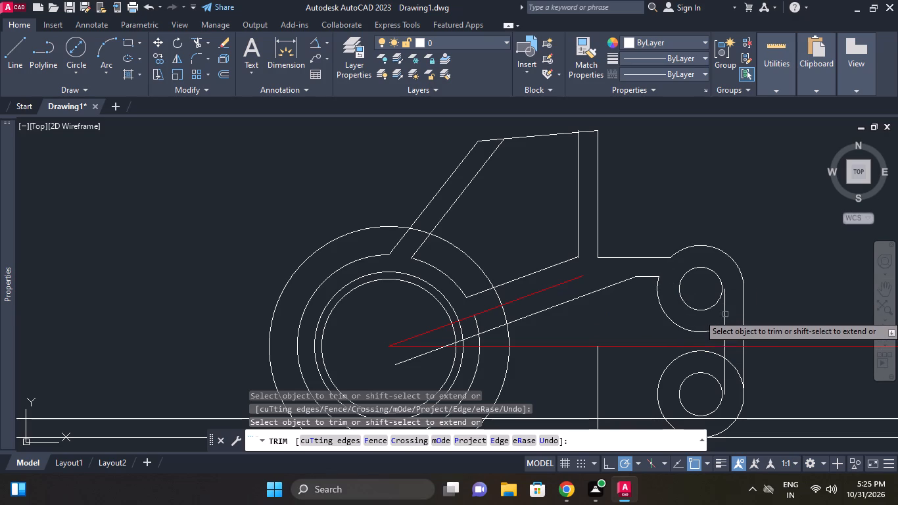
{"action": "left_click", "coordinate": [724, 307]}
{"action": "middle_click_drag", "start_coordinate": [770, 314], "coordinate": [760, 278]}
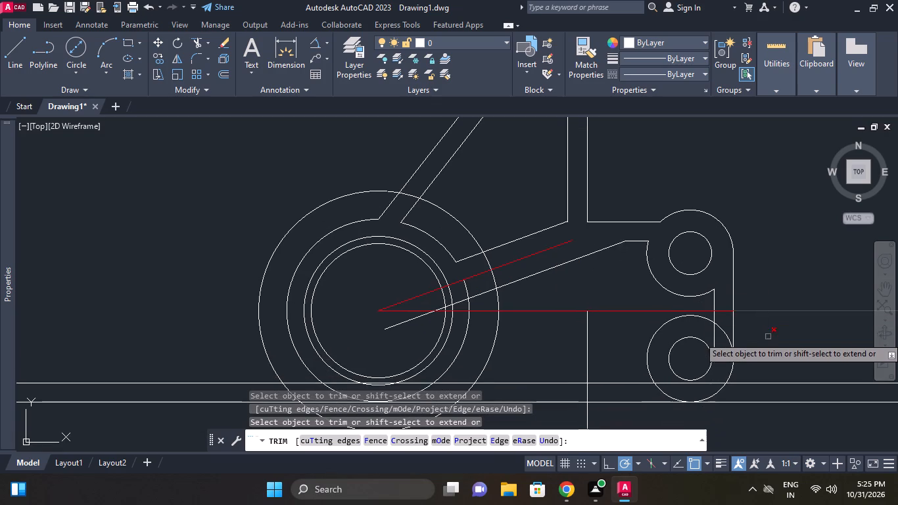
{"action": "middle_click_drag", "start_coordinate": [771, 341], "coordinate": [764, 315]}
{"action": "left_click", "coordinate": [721, 308]}
{"action": "left_click", "coordinate": [705, 308]}
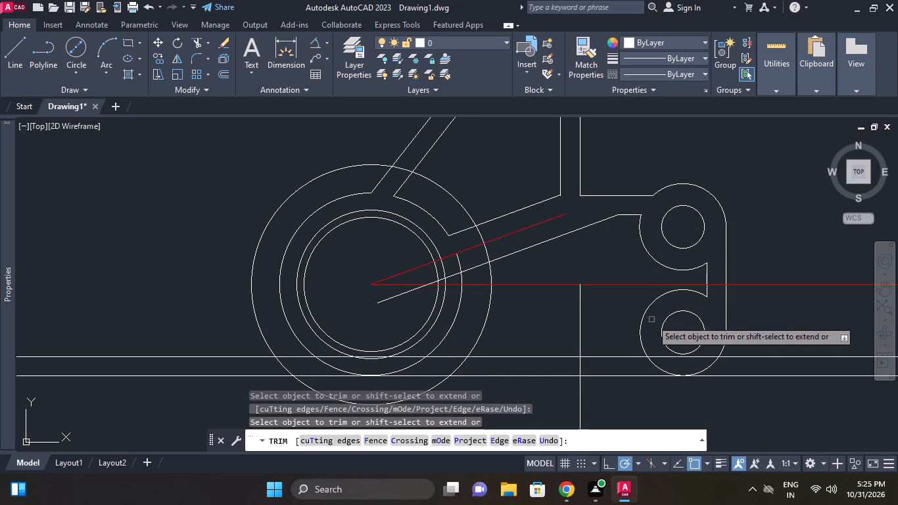
Trim the lower boss arc between the two long horizontal lines, and the upper long line inside the boss and hub.
{"action": "left_click", "coordinate": [657, 362]}
{"action": "left_click", "coordinate": [654, 367]}
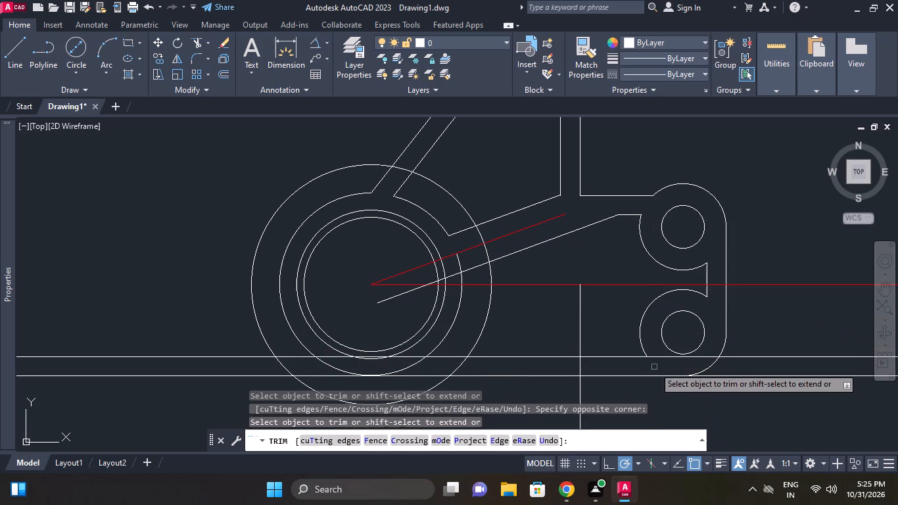
{"action": "left_click", "coordinate": [658, 359]}
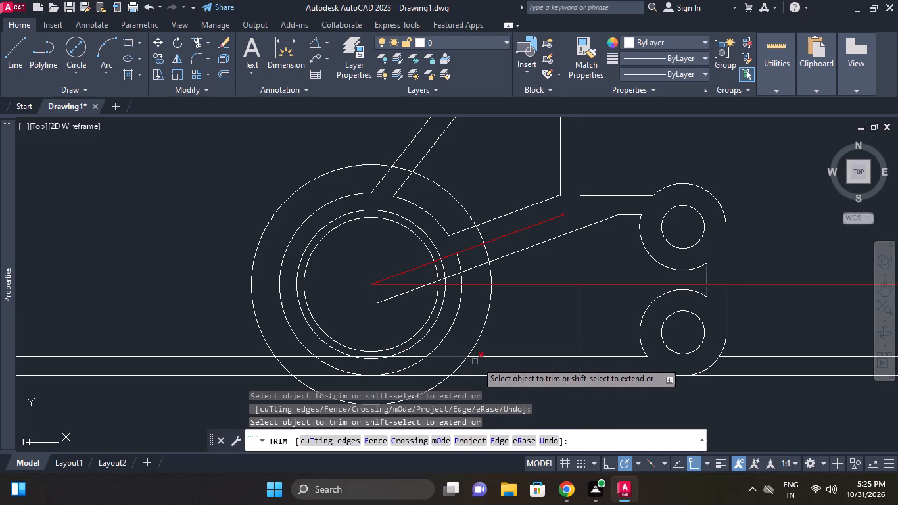
{"action": "left_click", "coordinate": [415, 357]}
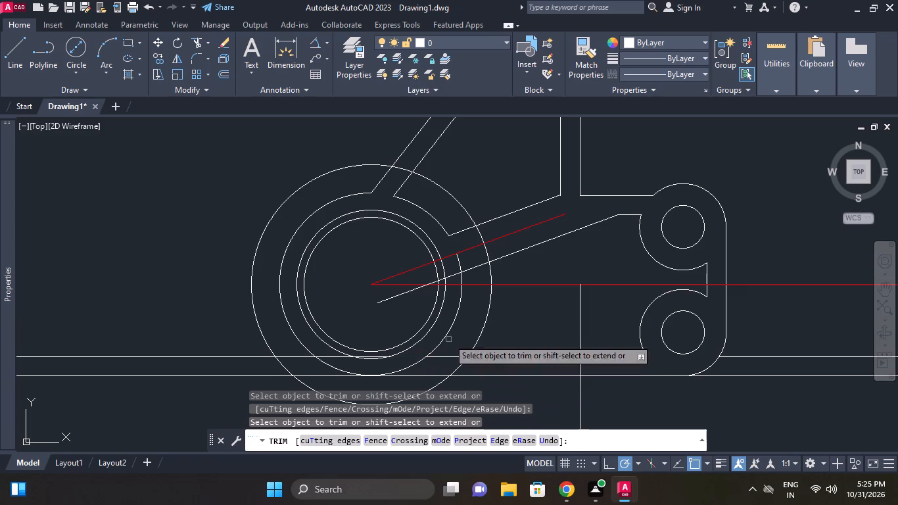
Trim the rib's lower line inside the second-largest hub circle and that circle's remaining arc between the rib lines.
{"action": "left_click", "coordinate": [452, 277]}
{"action": "left_click", "coordinate": [460, 264]}
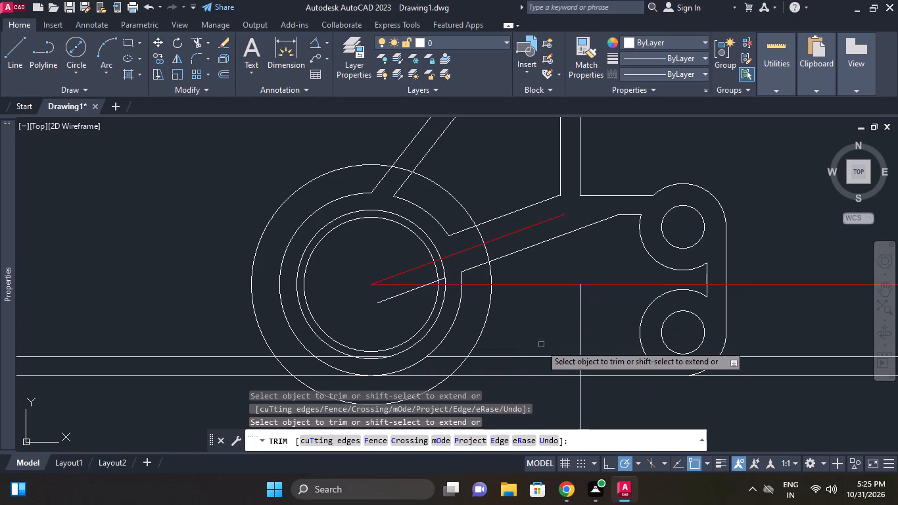
{"action": "middle_click_drag", "start_coordinate": [541, 348], "coordinate": [564, 318]}
{"action": "right_click", "coordinate": [498, 289]}
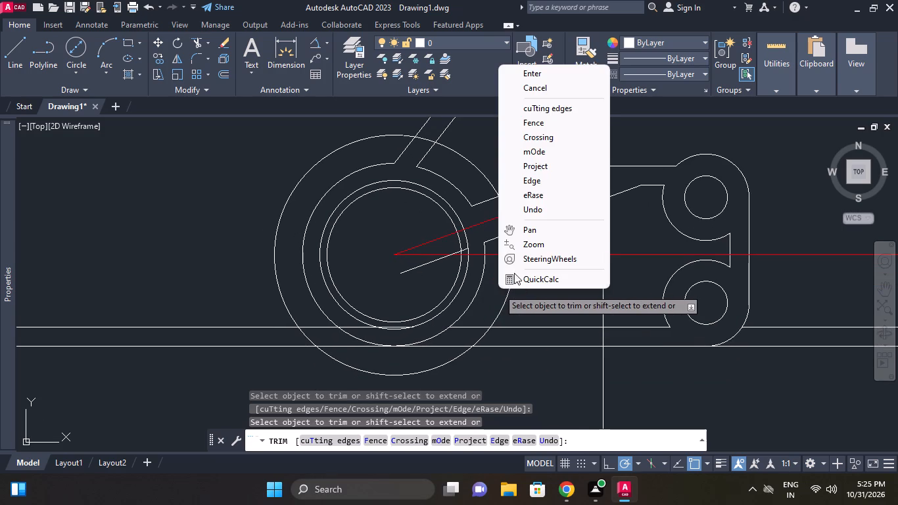
{"action": "left_click", "coordinate": [543, 70]}
Erase the leftover piece of the upper long horizontal line running through and beyond the hub's far side.
{"action": "left_click", "coordinate": [241, 326]}
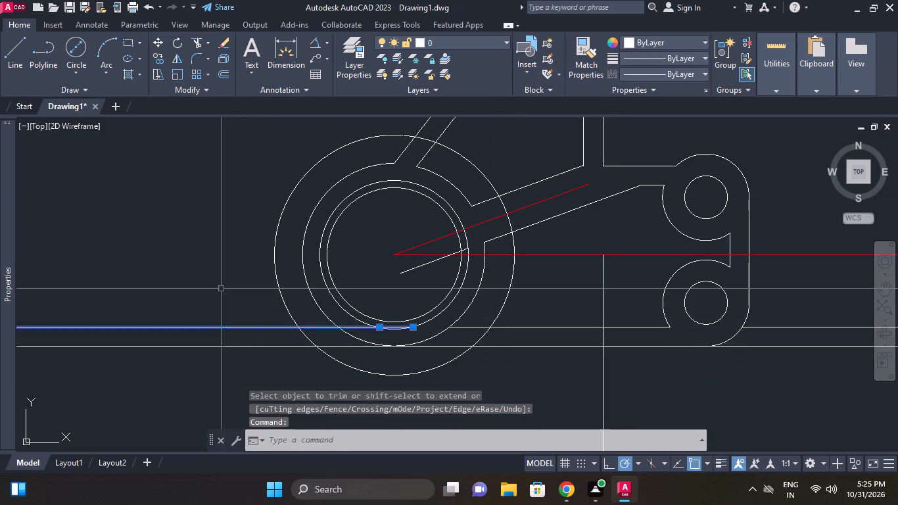
{"action": "right_click", "coordinate": [221, 289]}
{"action": "left_click", "coordinate": [258, 215]}
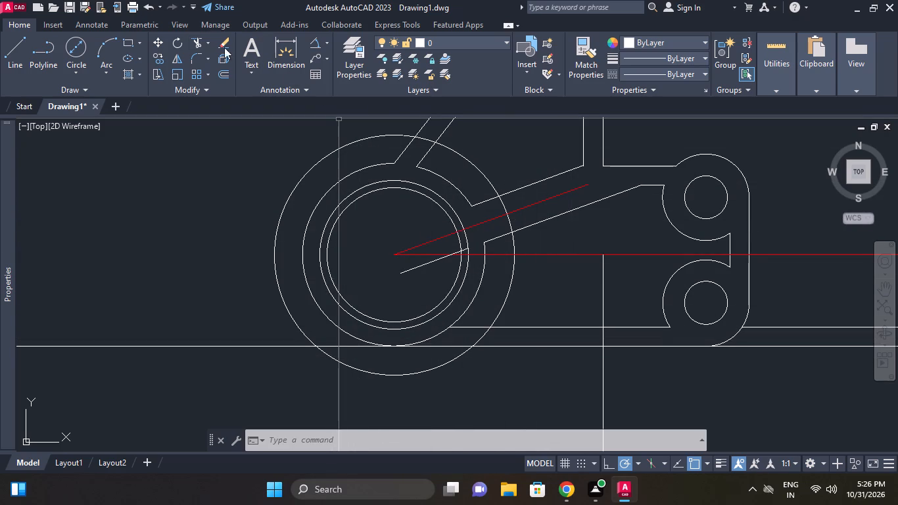
Trim the second-largest hub circle's lower arc between the two long horizontal lines.
{"action": "left_click", "coordinate": [199, 43]}
{"action": "right_click", "coordinate": [244, 168]}
{"action": "left_click", "coordinate": [275, 178]}
{"action": "scroll", "coordinate": [460, 328], "scroll_direction": "up", "scroll_amount": 1}
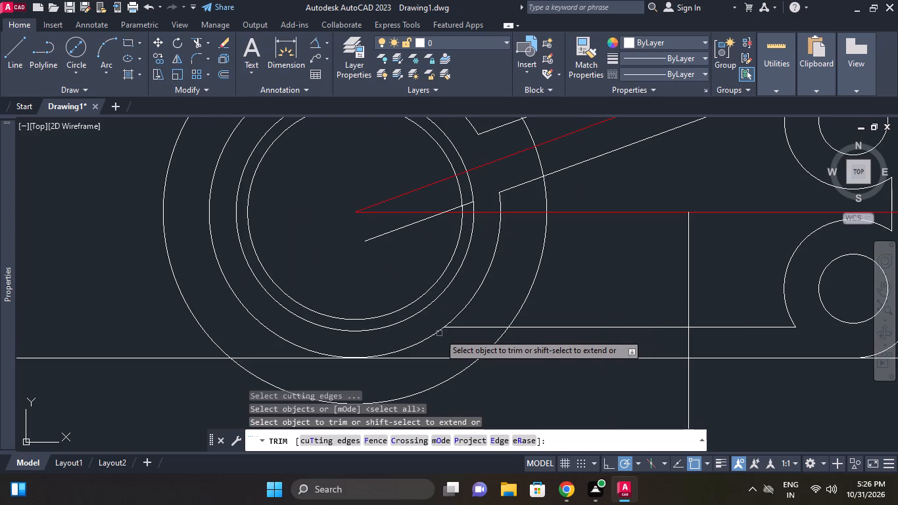
{"action": "left_click", "coordinate": [438, 333]}
{"action": "scroll", "coordinate": [515, 321], "scroll_direction": "down", "scroll_amount": 1}
{"action": "middle_click", "coordinate": [515, 321]}
{"action": "middle_click_drag", "start_coordinate": [561, 345], "coordinate": [561, 345]}
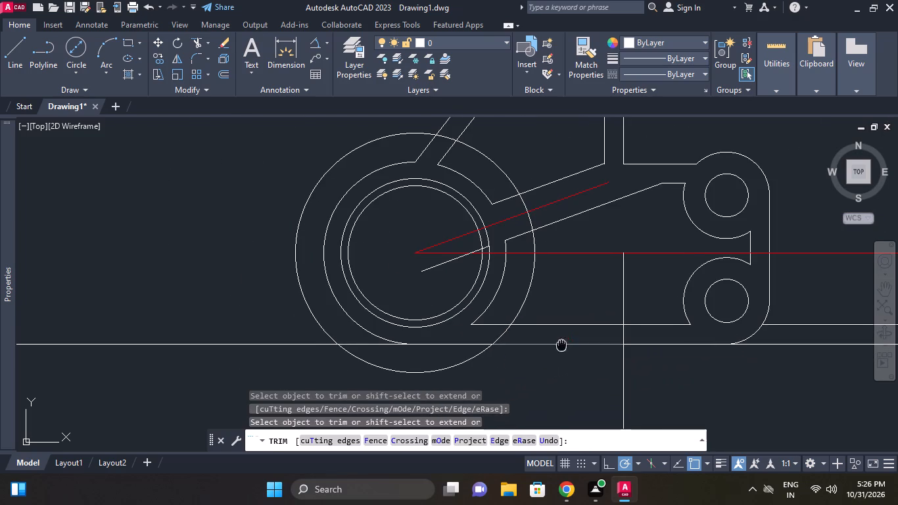
{"action": "middle_click_drag", "start_coordinate": [561, 345], "coordinate": [488, 360]}
{"action": "middle_click_drag", "start_coordinate": [580, 369], "coordinate": [554, 374]}
{"action": "scroll", "coordinate": [684, 397], "scroll_direction": "down", "scroll_amount": 1}
{"action": "middle_click_drag", "start_coordinate": [683, 397], "coordinate": [578, 383]}
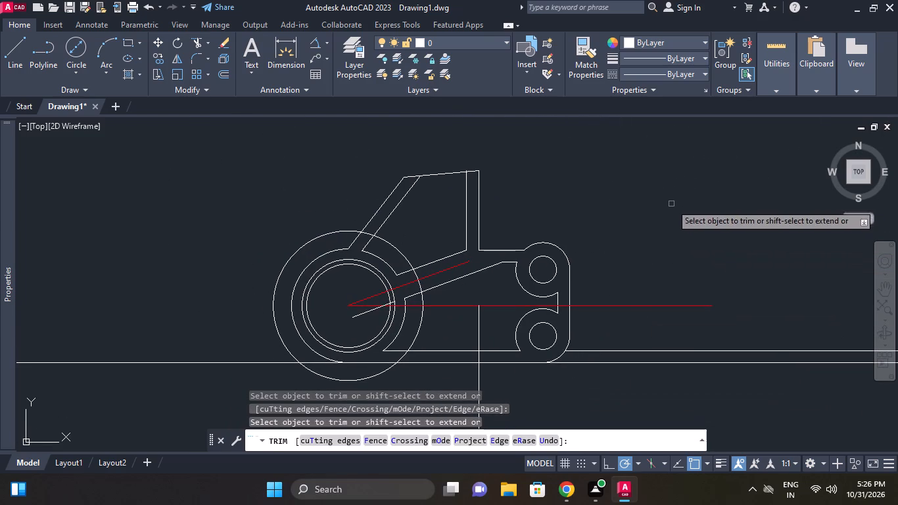
{"action": "right_click", "coordinate": [668, 202]}
{"action": "left_click", "coordinate": [679, 213]}
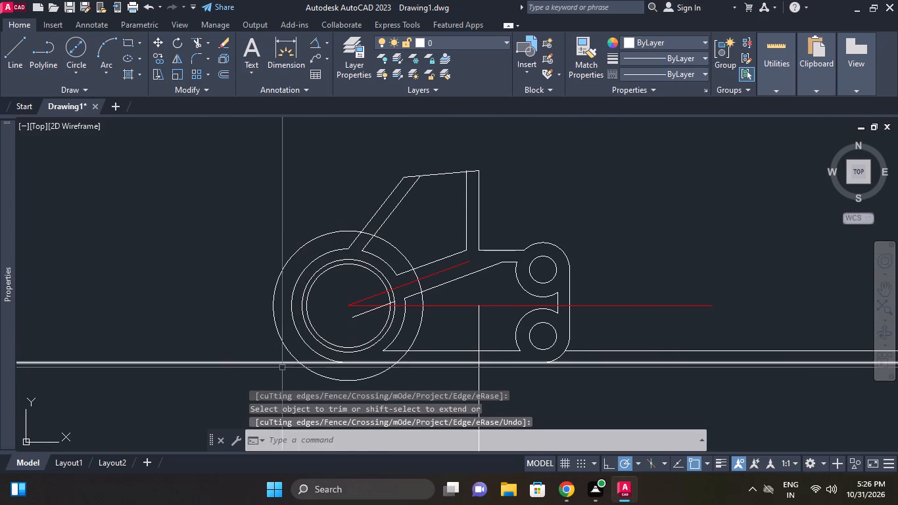
Erase the long horizontal construction line running along the part's bottom edge and beyond it on both sides.
{"action": "left_click", "coordinate": [225, 366]}
{"action": "right_click", "coordinate": [192, 279]}
{"action": "left_click", "coordinate": [189, 295]}
{"action": "right_click", "coordinate": [176, 311]}
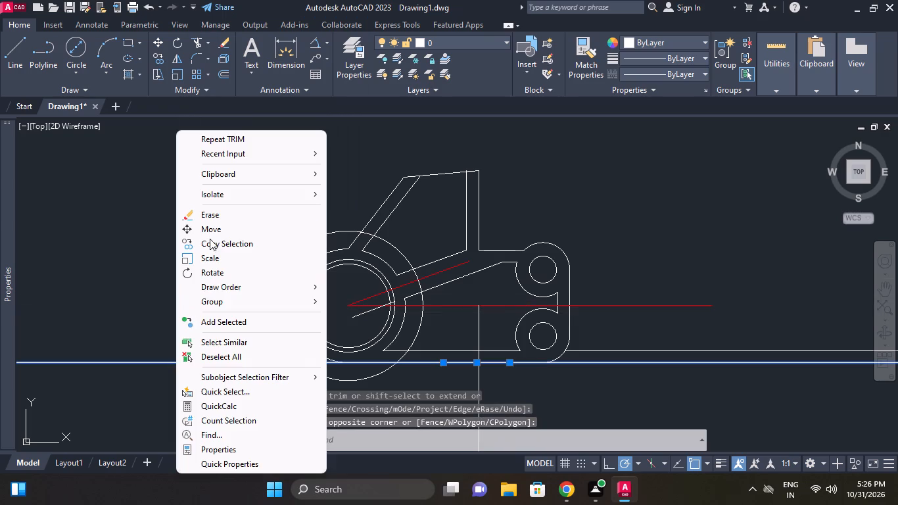
{"action": "left_click", "coordinate": [212, 216]}
Erase the vertical line descending from the red centerline and the leftover horizontal line extending beyond the lower boss.
{"action": "middle_click_drag", "start_coordinate": [274, 342], "coordinate": [299, 282]}
{"action": "left_click", "coordinate": [544, 347]}
{"action": "left_click", "coordinate": [486, 346]}
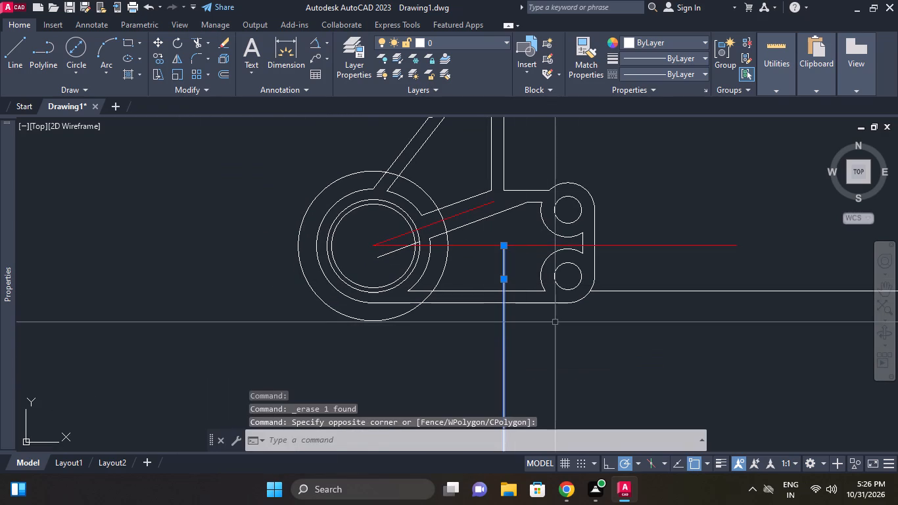
{"action": "left_click_drag", "start_coordinate": [657, 312], "coordinate": [653, 301]}
{"action": "left_click", "coordinate": [640, 274]}
{"action": "right_click", "coordinate": [677, 208]}
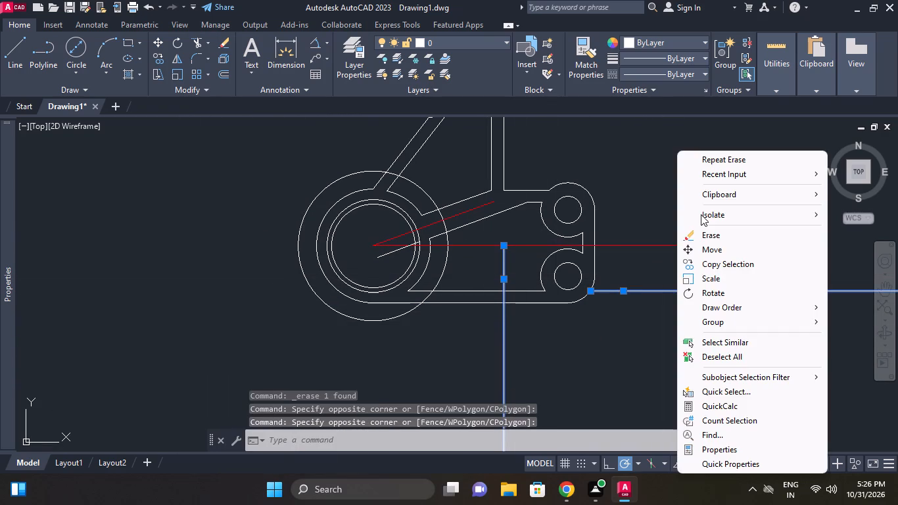
{"action": "left_click", "coordinate": [708, 228]}
{"action": "middle_click_drag", "start_coordinate": [700, 318], "coordinate": [694, 335]}
{"action": "scroll", "coordinate": [699, 319], "scroll_direction": "down", "scroll_amount": 1}
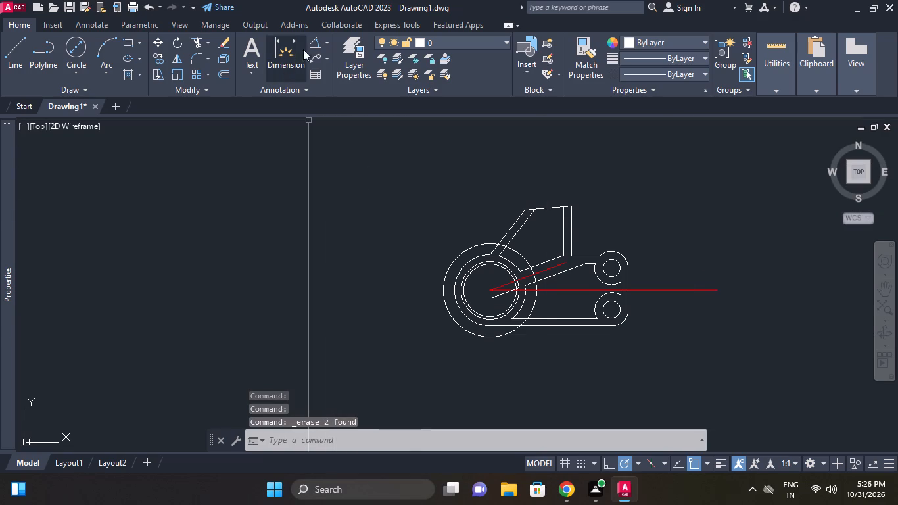
Trim the outermost hub circle between the two inclined wall lines and between the two lower horizontal lines.
{"action": "left_click", "coordinate": [197, 41]}
{"action": "right_click", "coordinate": [242, 142]}
{"action": "left_click", "coordinate": [274, 152]}
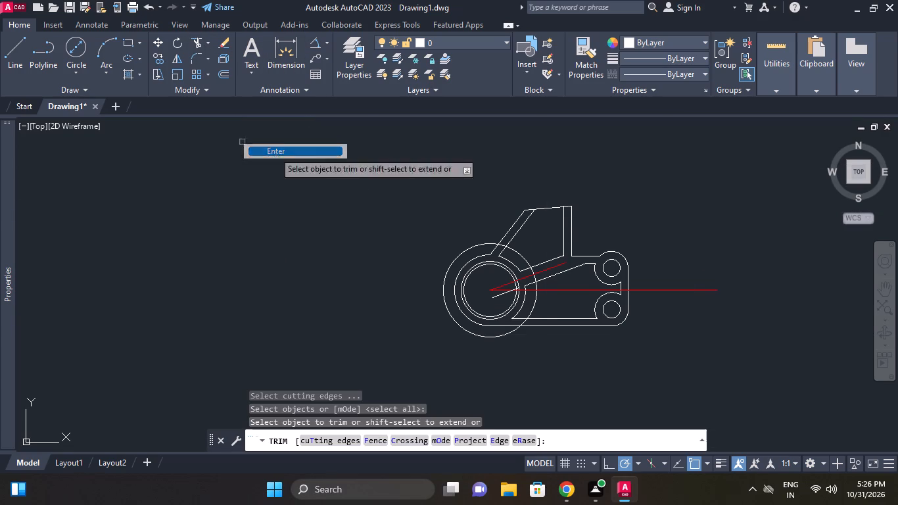
{"action": "scroll", "coordinate": [427, 218], "scroll_direction": "up", "scroll_amount": 2}
{"action": "left_click", "coordinate": [615, 286]}
{"action": "middle_click_drag", "start_coordinate": [572, 208], "coordinate": [566, 192]}
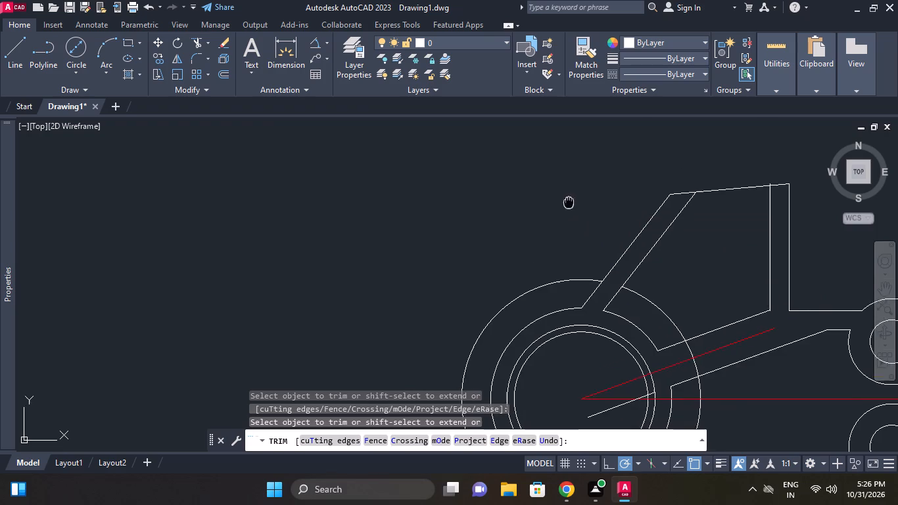
{"action": "middle_click_drag", "start_coordinate": [566, 192], "coordinate": [539, 126]}
{"action": "middle_click_drag", "start_coordinate": [614, 304], "coordinate": [557, 190]}
{"action": "left_click", "coordinate": [577, 290]}
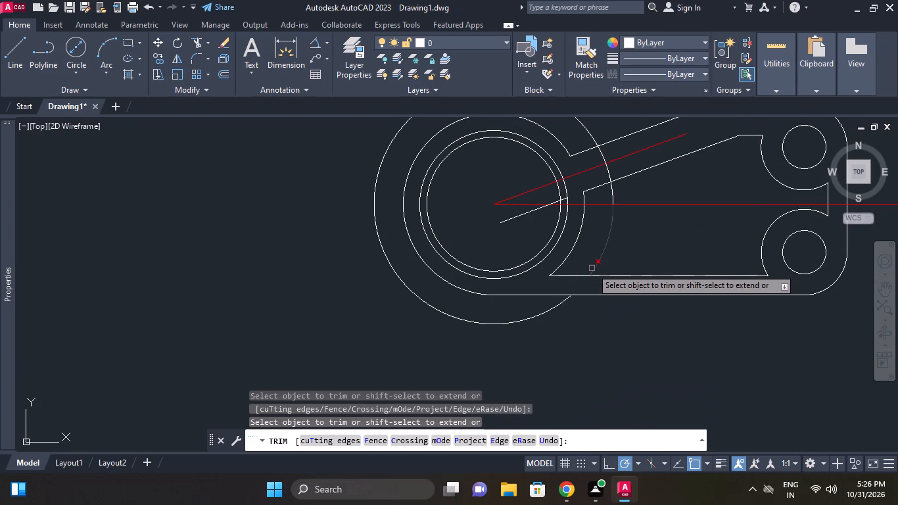
{"action": "right_click", "coordinate": [591, 268]}
{"action": "left_click", "coordinate": [633, 57]}
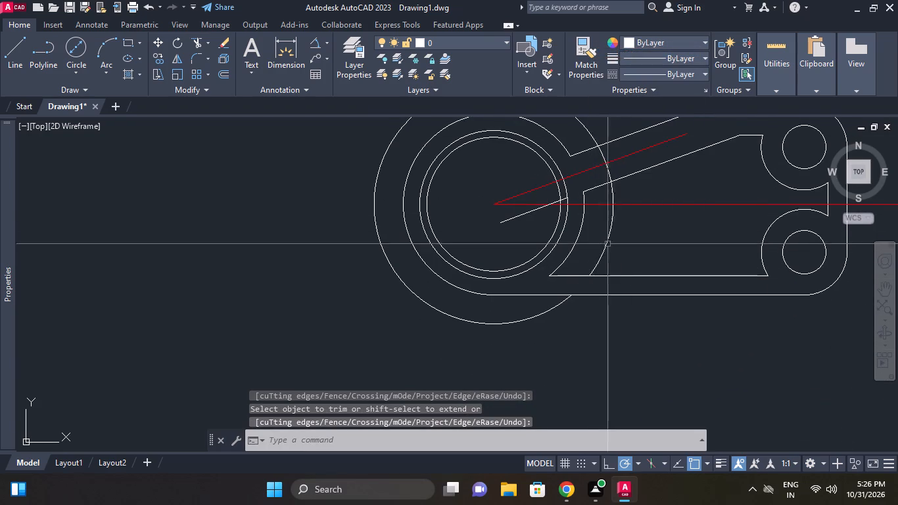
Erase the remaining outermost-circle arc crossing the rib on the boss side of the hub.
{"action": "left_click", "coordinate": [605, 242]}
{"action": "right_click", "coordinate": [604, 239]}
{"action": "left_click", "coordinate": [638, 214]}
{"action": "middle_click_drag", "start_coordinate": [613, 242], "coordinate": [554, 287]}
{"action": "scroll", "coordinate": [553, 287], "scroll_direction": "down", "scroll_amount": 1}
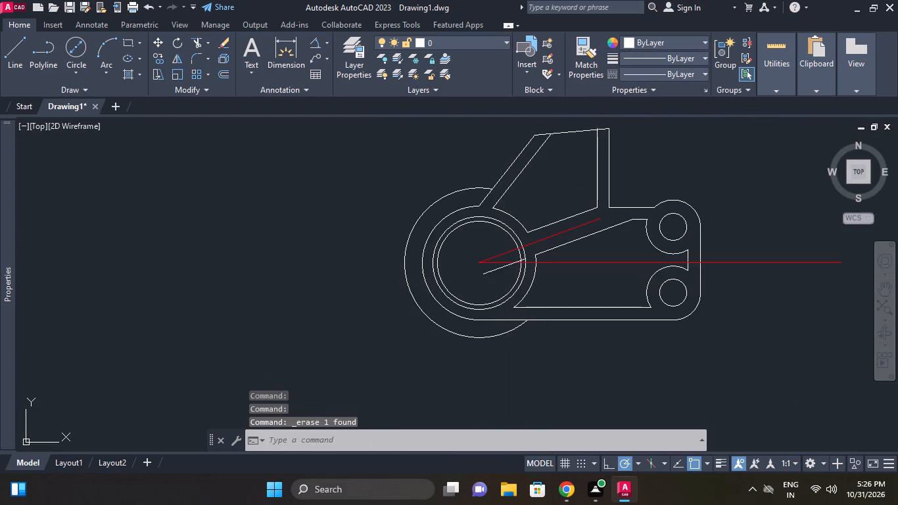
Erase the leftover short rib line inside the hub's bore.
{"action": "left_click", "coordinate": [501, 267]}
{"action": "right_click", "coordinate": [454, 224]}
{"action": "left_click", "coordinate": [483, 221]}
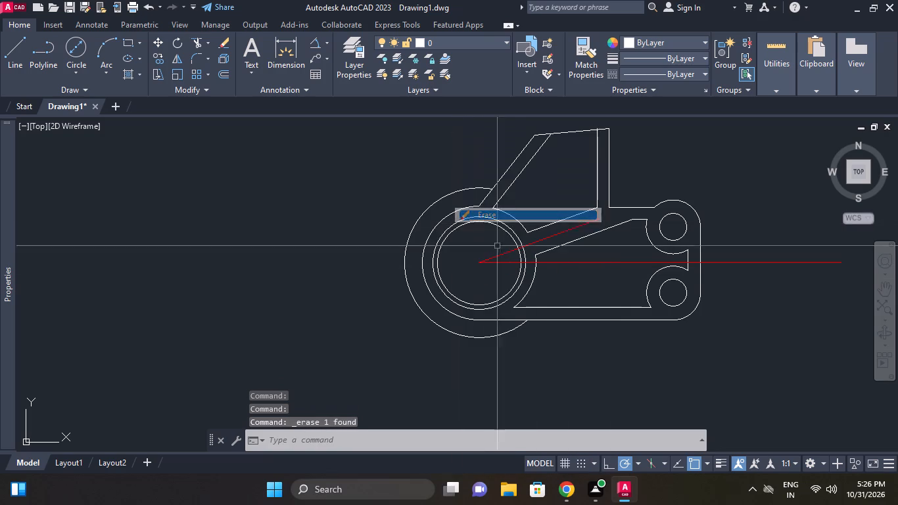
{"action": "middle_click_drag", "start_coordinate": [494, 277], "coordinate": [409, 286]}
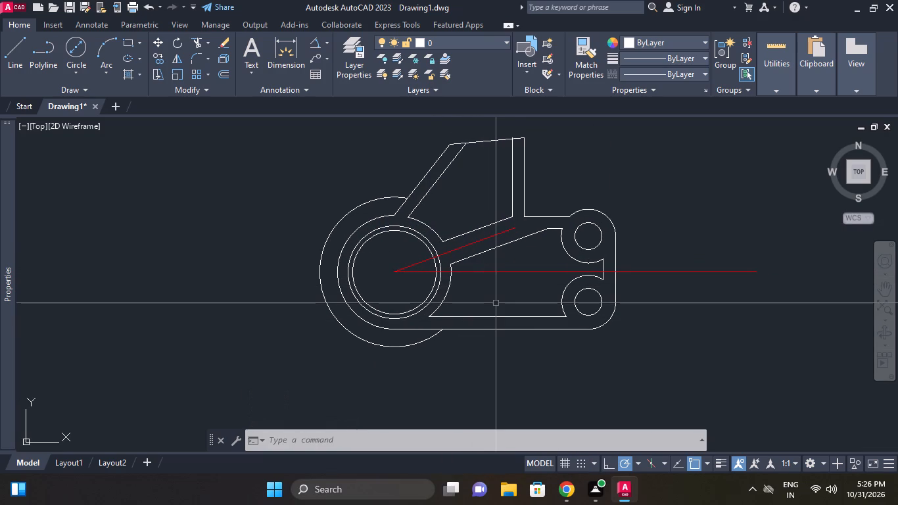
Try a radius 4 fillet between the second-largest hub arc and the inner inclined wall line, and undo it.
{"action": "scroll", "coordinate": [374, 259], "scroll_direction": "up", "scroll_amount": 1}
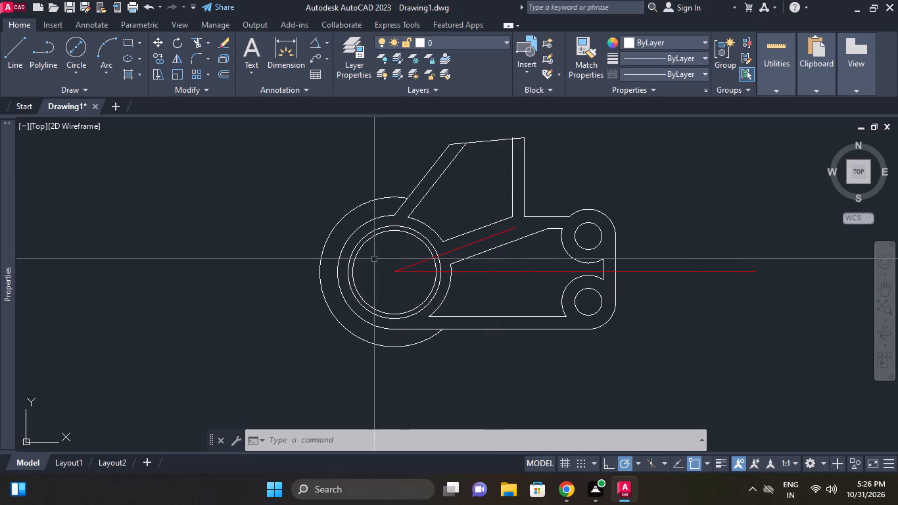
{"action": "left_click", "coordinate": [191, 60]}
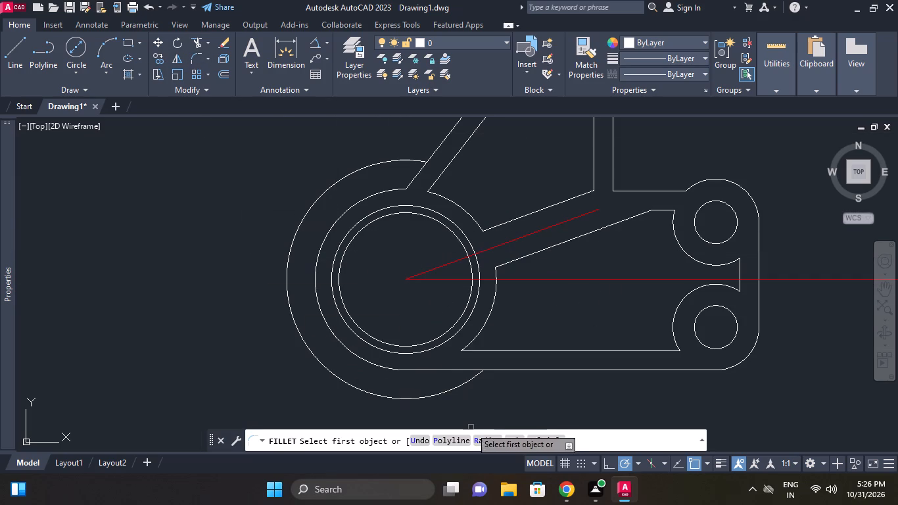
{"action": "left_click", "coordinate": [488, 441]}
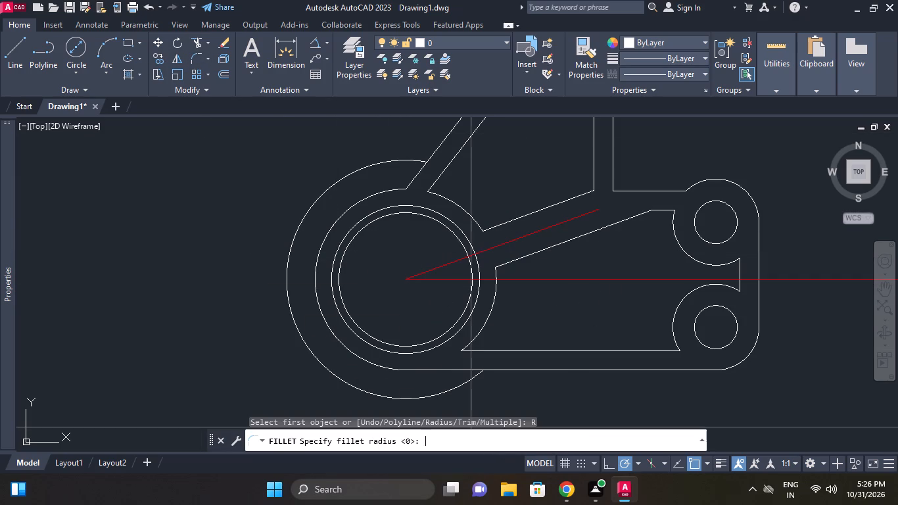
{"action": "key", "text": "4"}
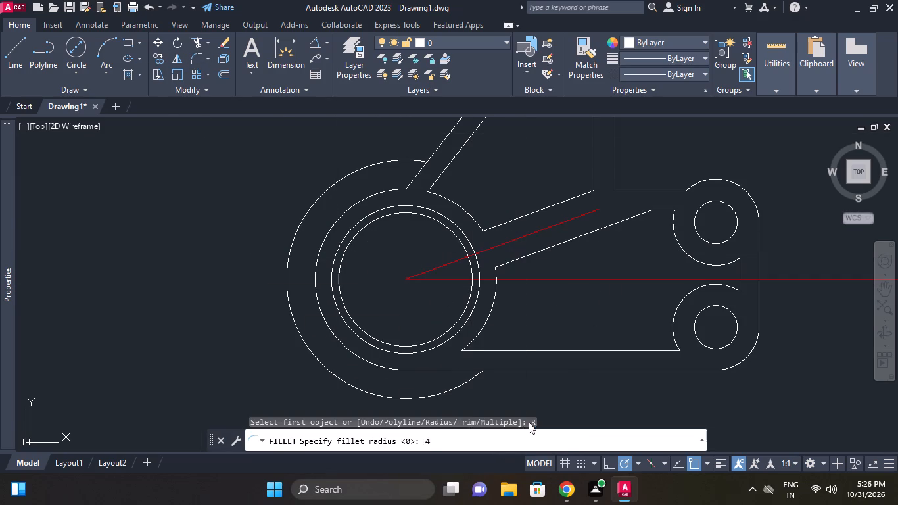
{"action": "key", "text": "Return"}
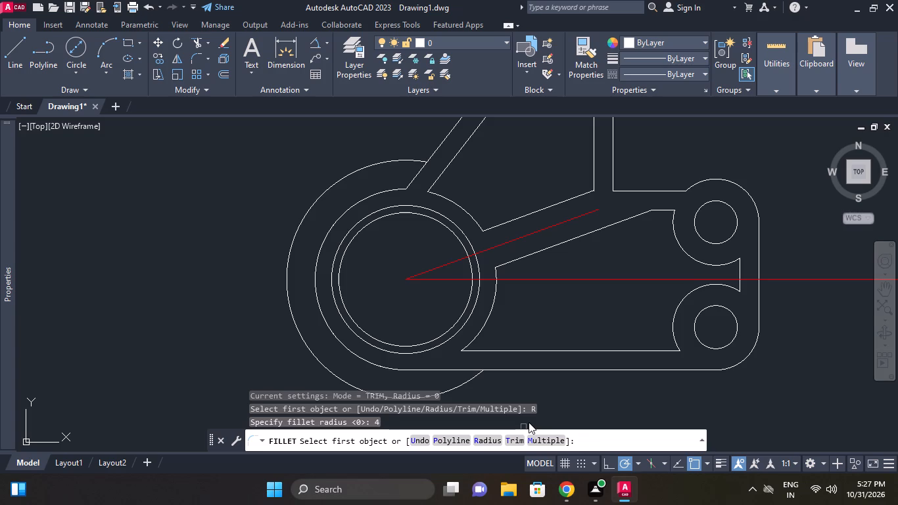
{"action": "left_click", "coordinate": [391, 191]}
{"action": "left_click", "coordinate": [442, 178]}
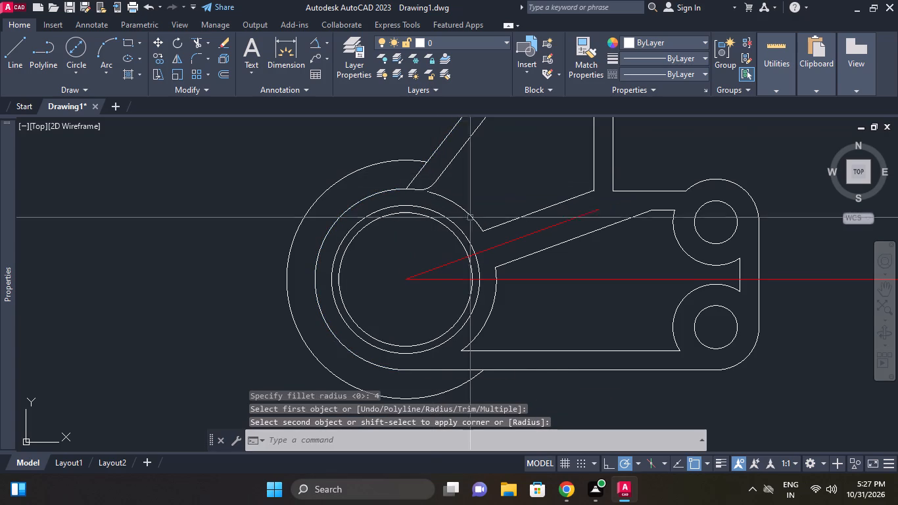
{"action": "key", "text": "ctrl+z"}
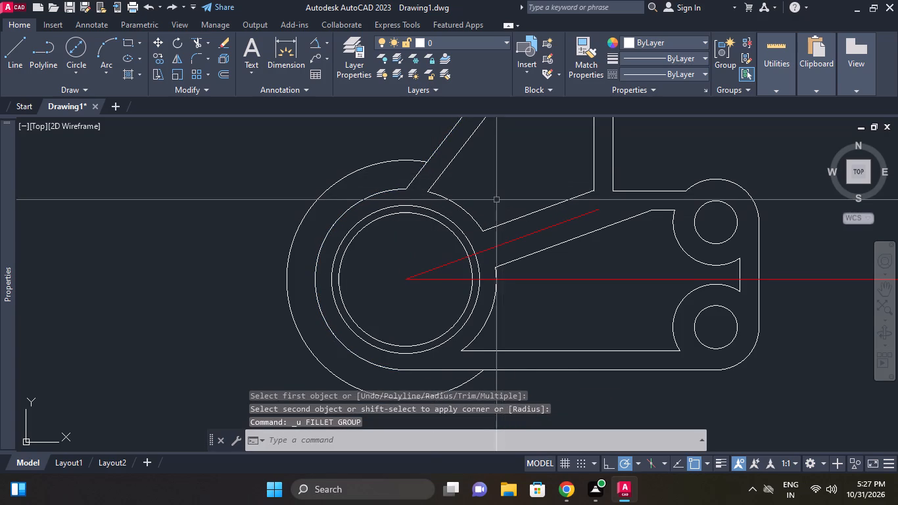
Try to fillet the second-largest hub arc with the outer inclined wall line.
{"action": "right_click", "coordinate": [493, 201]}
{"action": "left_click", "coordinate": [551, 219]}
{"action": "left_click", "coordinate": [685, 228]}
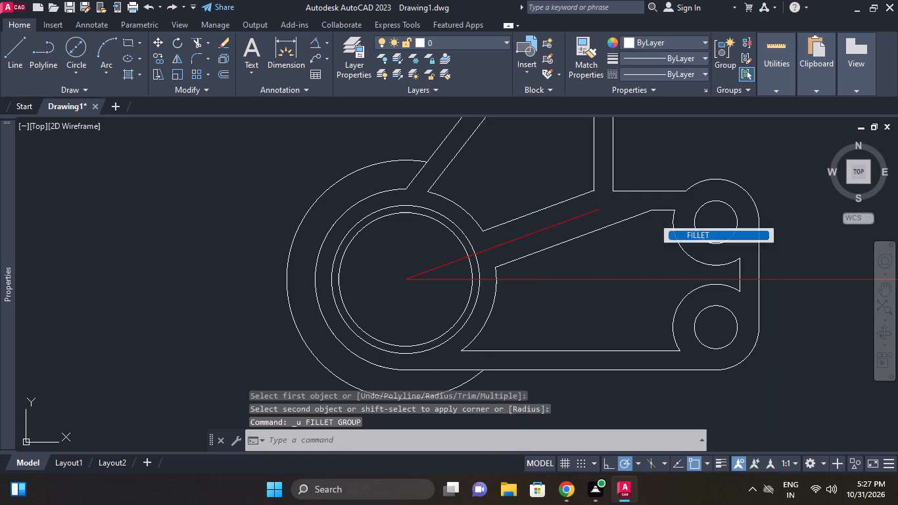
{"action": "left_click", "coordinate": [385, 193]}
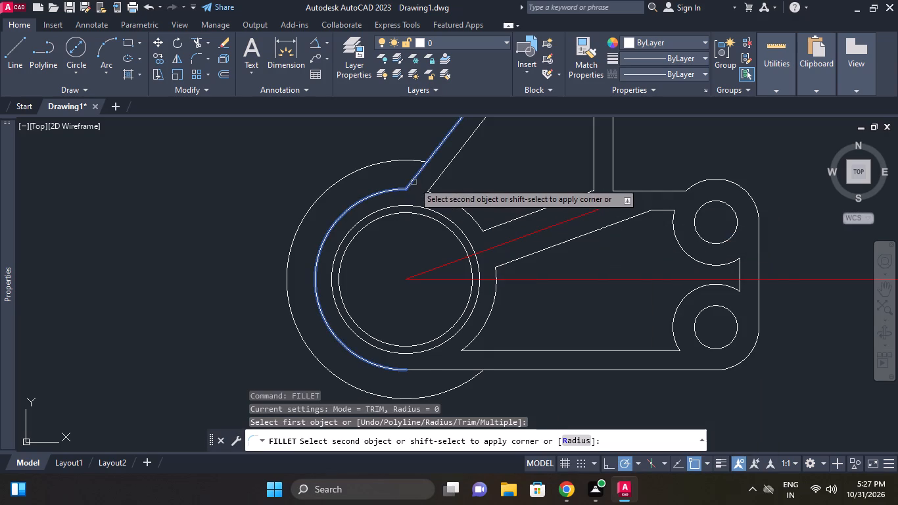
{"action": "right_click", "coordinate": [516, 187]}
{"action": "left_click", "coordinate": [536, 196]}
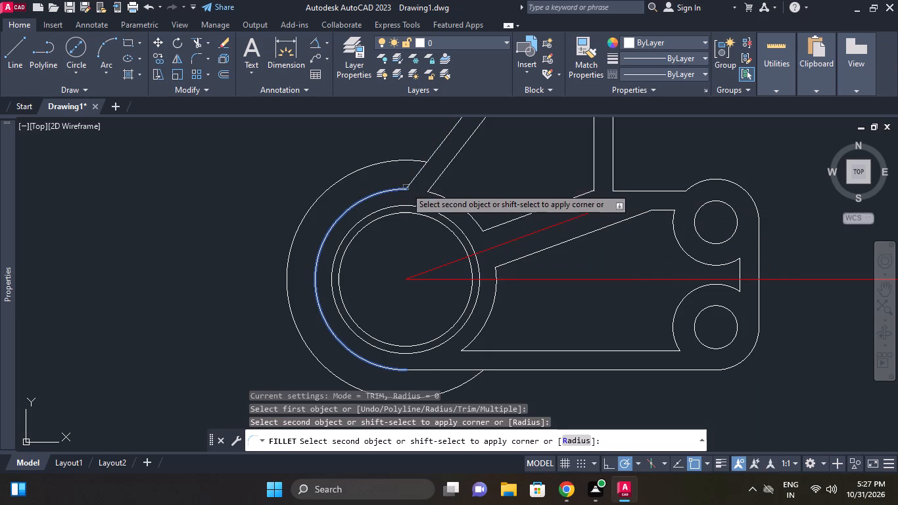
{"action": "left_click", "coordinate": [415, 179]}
Fillet the corner between the second-largest hub arc and the outer inclined wall line with radius 4.
{"action": "right_click", "coordinate": [473, 191]}
{"action": "left_click", "coordinate": [498, 199]}
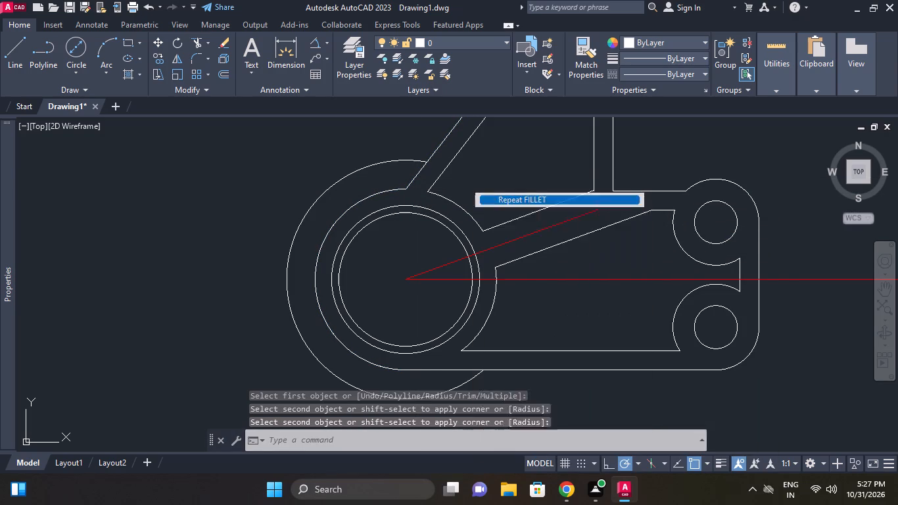
{"action": "left_click", "coordinate": [492, 438]}
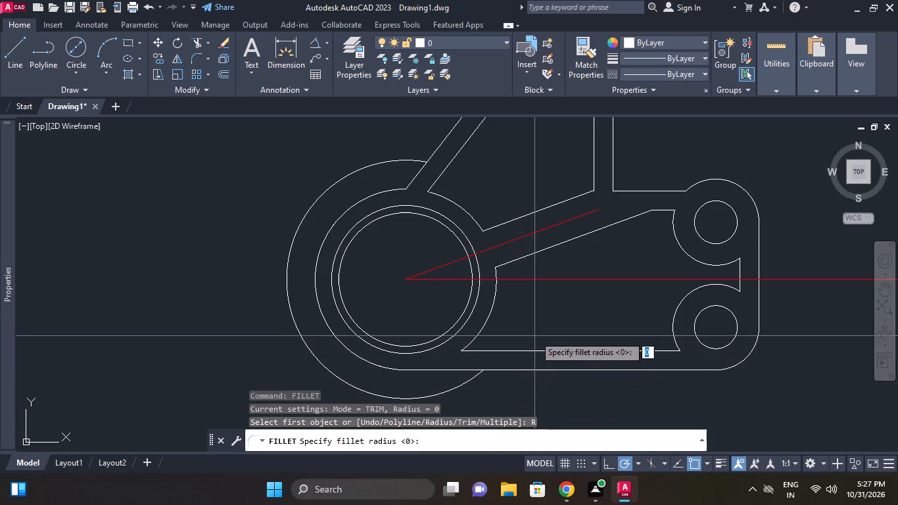
{"action": "key", "text": "4"}
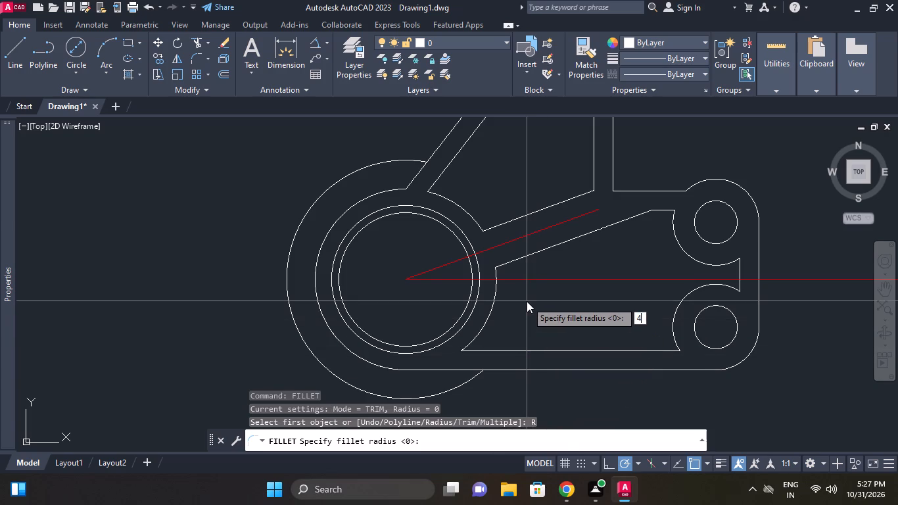
{"action": "key", "text": "Return"}
{"action": "middle_click_drag", "start_coordinate": [443, 196], "coordinate": [432, 264]}
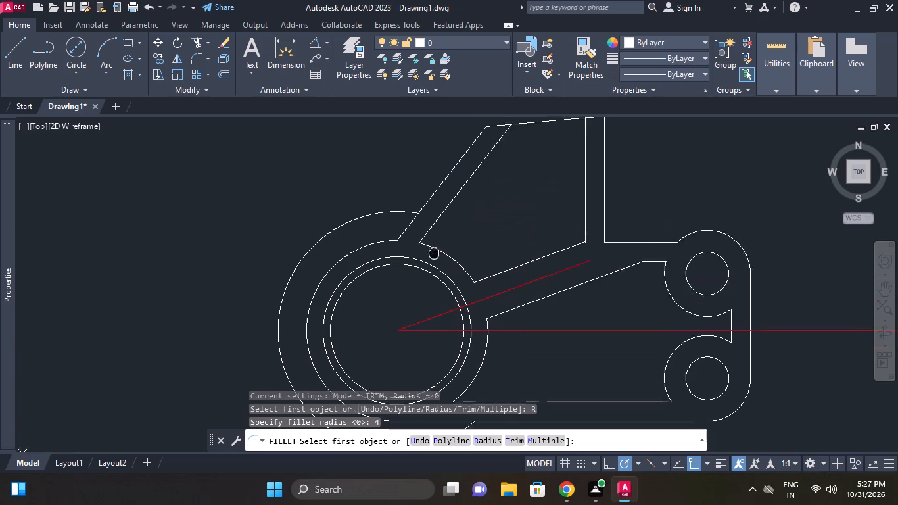
{"action": "middle_click_drag", "start_coordinate": [432, 264], "coordinate": [431, 264]}
{"action": "scroll", "coordinate": [431, 264], "scroll_direction": "up", "scroll_amount": 1}
{"action": "right_click", "coordinate": [466, 245]}
{"action": "left_click", "coordinate": [484, 251]}
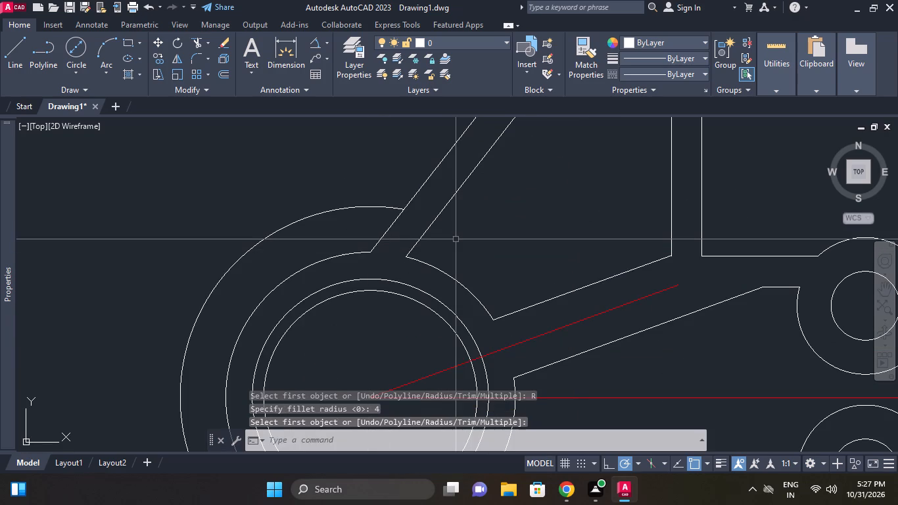
{"action": "right_click", "coordinate": [456, 239]}
{"action": "left_click", "coordinate": [478, 220]}
{"action": "left_click", "coordinate": [356, 256]}
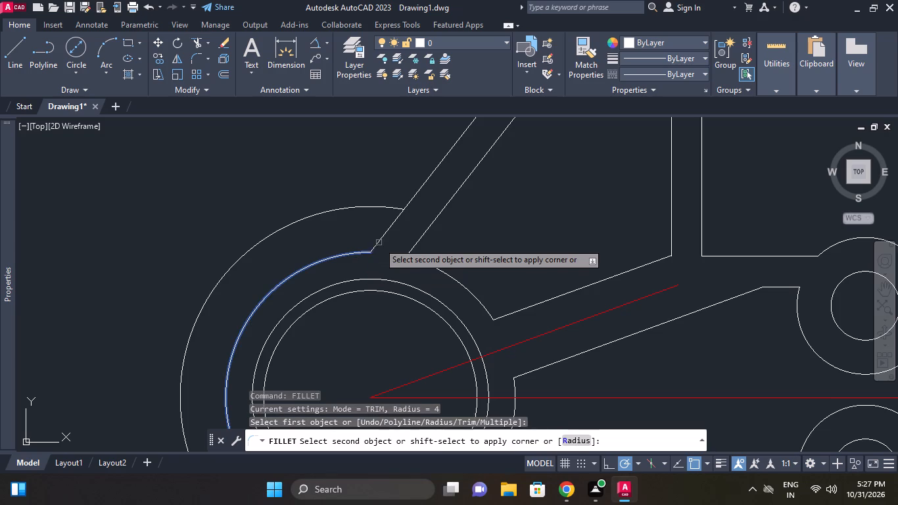
{"action": "left_click", "coordinate": [383, 240]}
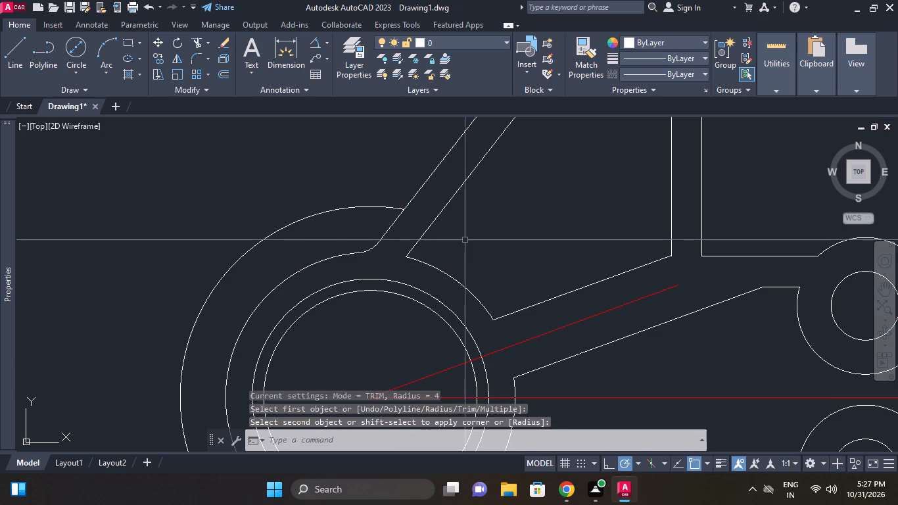
Fillet the inner inclined wall line and the adjoining hub arc above the rib with radius 4.
{"action": "right_click", "coordinate": [465, 240]}
{"action": "left_click", "coordinate": [500, 224]}
{"action": "left_click", "coordinate": [421, 243]}
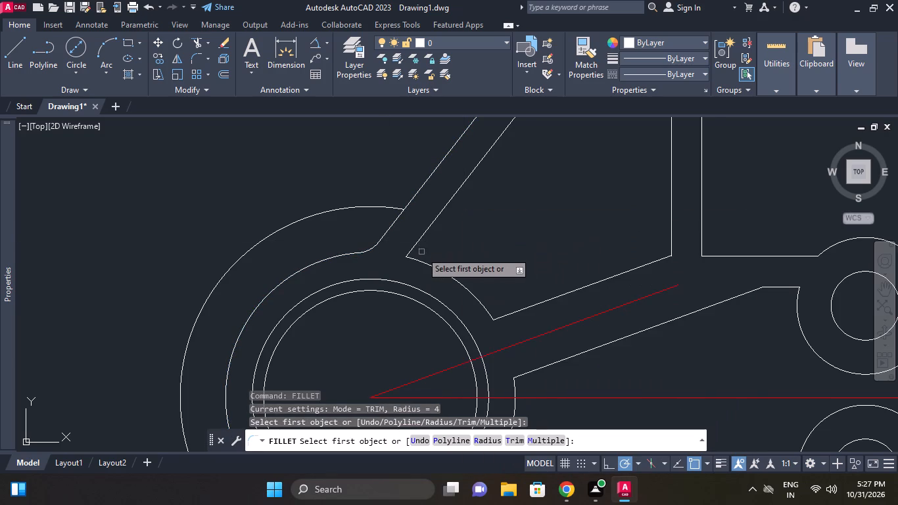
{"action": "left_click", "coordinate": [419, 239]}
{"action": "left_click", "coordinate": [425, 264]}
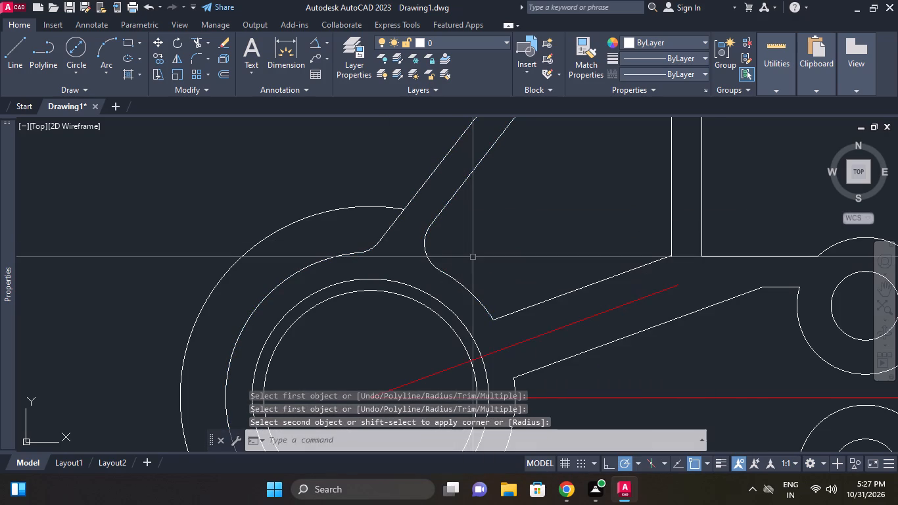
Fillet the corner between the hub arc and the rib's upper line with radius 4.
{"action": "right_click", "coordinate": [474, 257]}
{"action": "left_click", "coordinate": [510, 220]}
{"action": "left_click", "coordinate": [483, 301]}
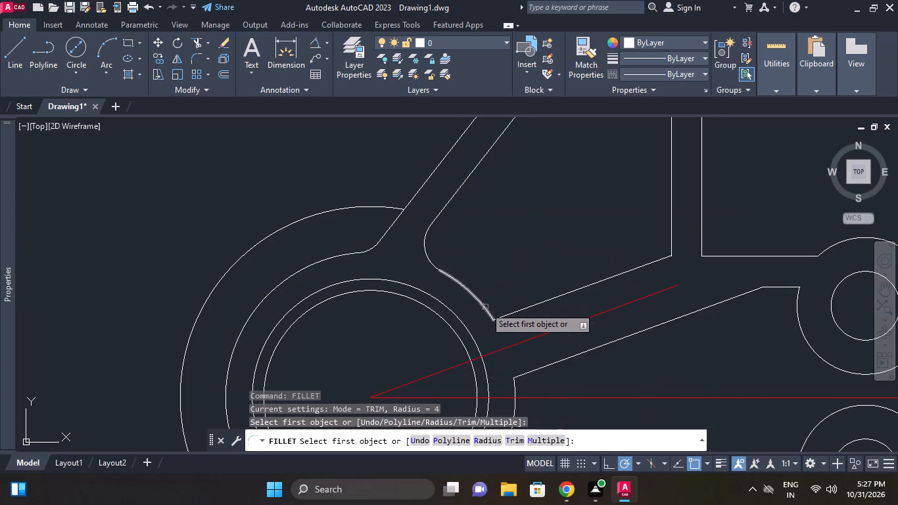
{"action": "left_click", "coordinate": [485, 307]}
{"action": "left_click", "coordinate": [518, 311]}
Fillet the corner between the rib's upper line and the inner vertical wall line with radius 4.
{"action": "middle_click_drag", "start_coordinate": [537, 261], "coordinate": [479, 301]}
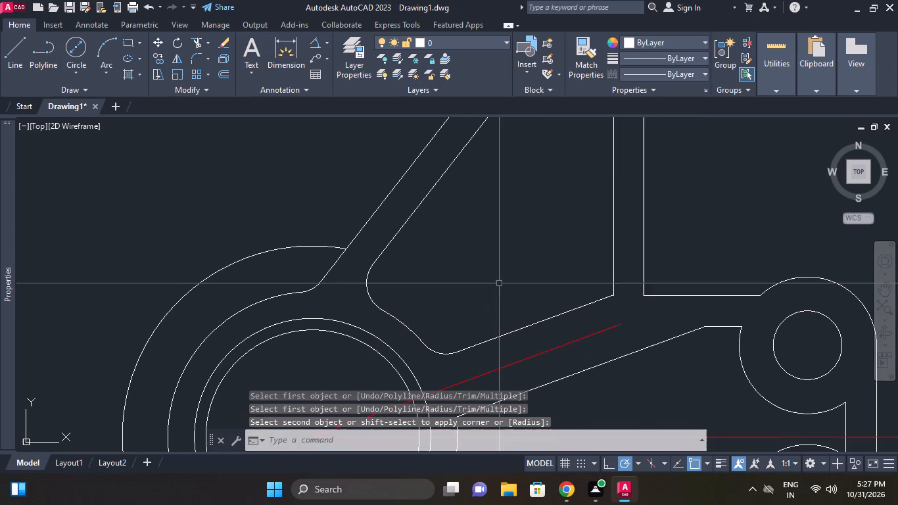
{"action": "right_click", "coordinate": [500, 281]}
{"action": "left_click", "coordinate": [585, 35]}
{"action": "left_click", "coordinate": [585, 30]}
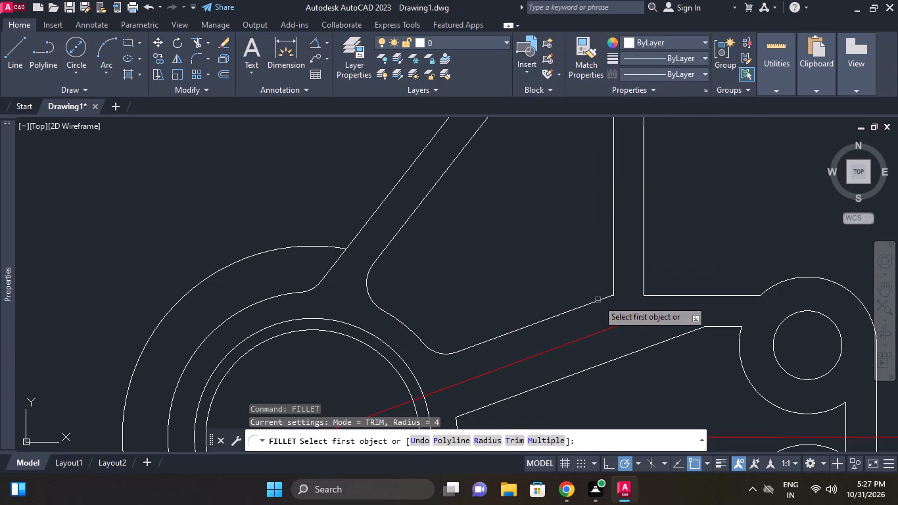
{"action": "left_click", "coordinate": [590, 302]}
{"action": "left_click", "coordinate": [611, 274]}
{"action": "left_click", "coordinate": [612, 268]}
Fillet the outer vertical wall line and the horizontal edge running to the upper boss with radius 4.
{"action": "scroll", "coordinate": [615, 258], "scroll_direction": "down", "scroll_amount": 1}
{"action": "middle_click_drag", "start_coordinate": [615, 258], "coordinate": [568, 304]}
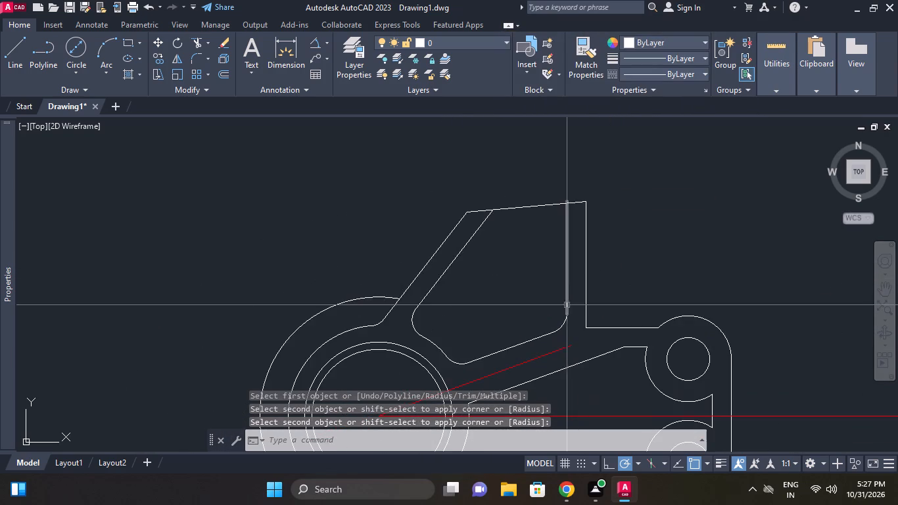
{"action": "middle_click_drag", "start_coordinate": [645, 267], "coordinate": [626, 206]}
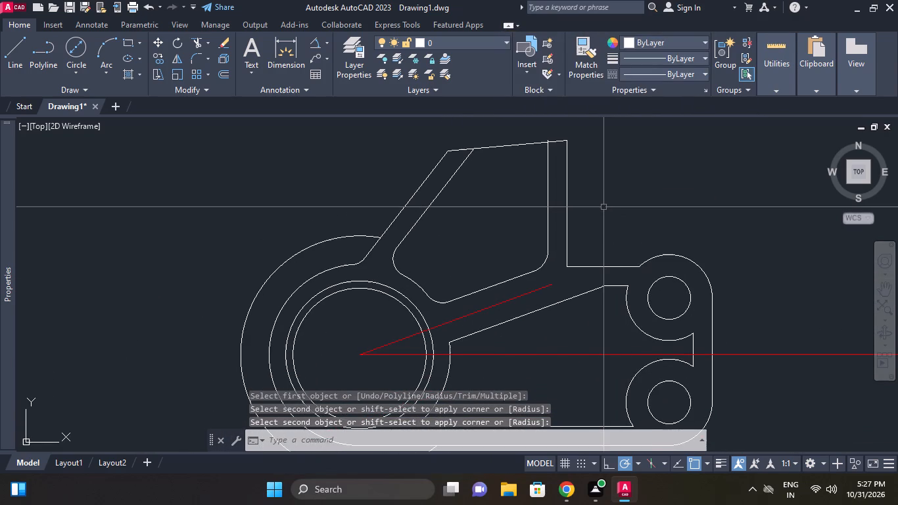
{"action": "right_click", "coordinate": [602, 206]}
{"action": "left_click", "coordinate": [633, 213]}
{"action": "left_click", "coordinate": [568, 241]}
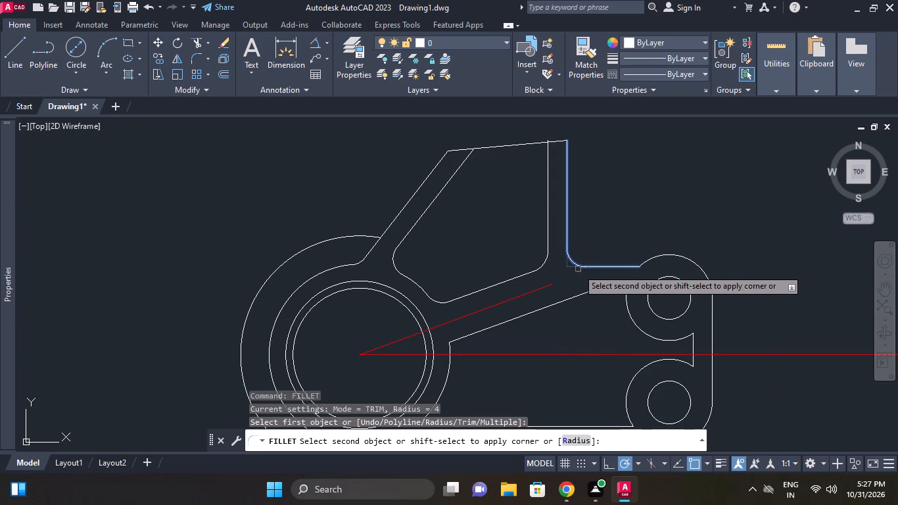
{"action": "left_click", "coordinate": [578, 269]}
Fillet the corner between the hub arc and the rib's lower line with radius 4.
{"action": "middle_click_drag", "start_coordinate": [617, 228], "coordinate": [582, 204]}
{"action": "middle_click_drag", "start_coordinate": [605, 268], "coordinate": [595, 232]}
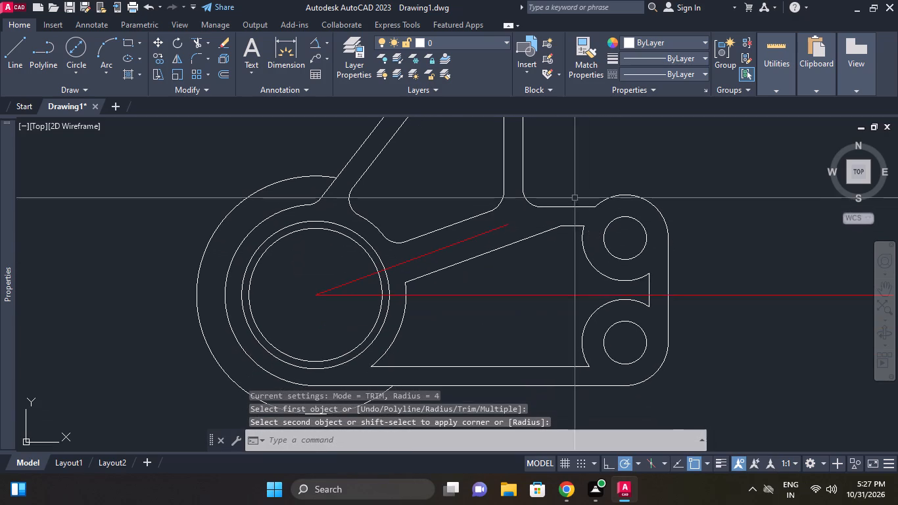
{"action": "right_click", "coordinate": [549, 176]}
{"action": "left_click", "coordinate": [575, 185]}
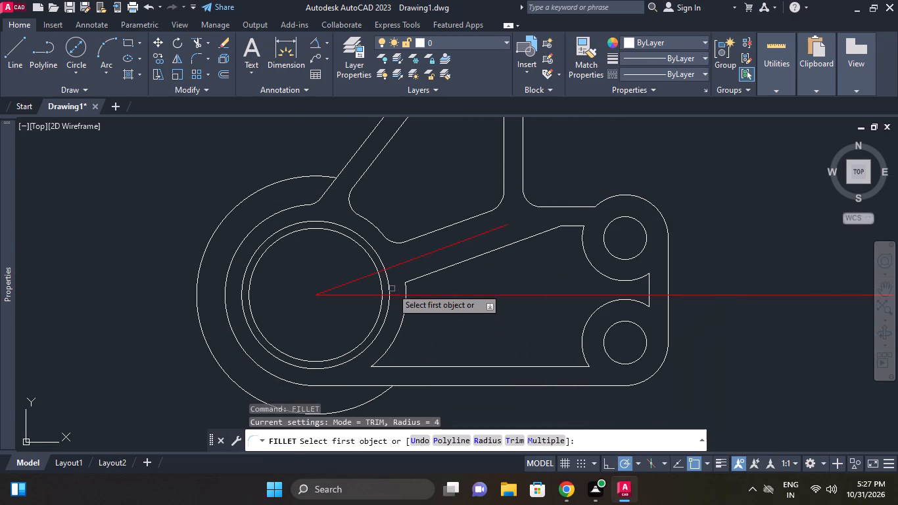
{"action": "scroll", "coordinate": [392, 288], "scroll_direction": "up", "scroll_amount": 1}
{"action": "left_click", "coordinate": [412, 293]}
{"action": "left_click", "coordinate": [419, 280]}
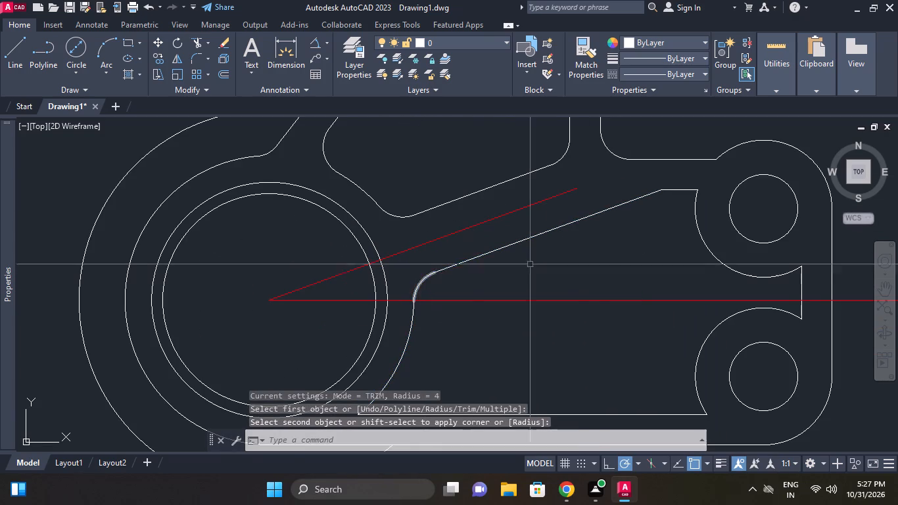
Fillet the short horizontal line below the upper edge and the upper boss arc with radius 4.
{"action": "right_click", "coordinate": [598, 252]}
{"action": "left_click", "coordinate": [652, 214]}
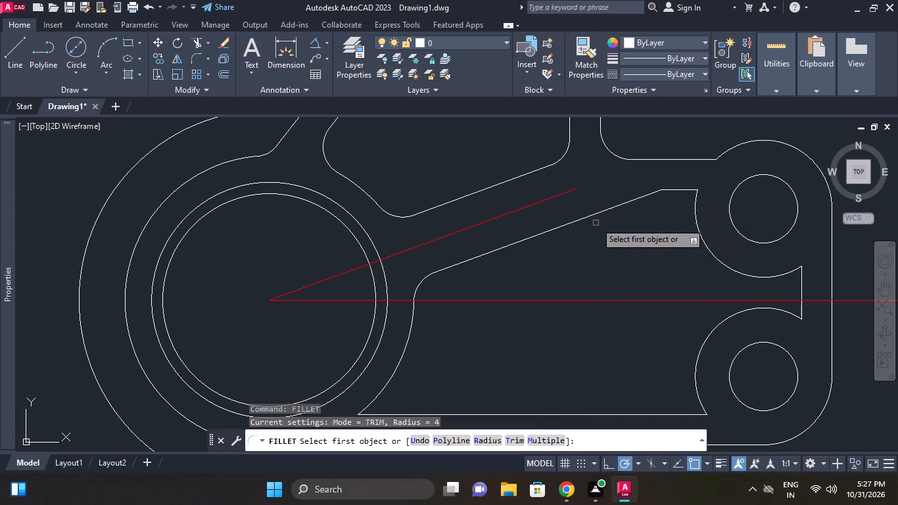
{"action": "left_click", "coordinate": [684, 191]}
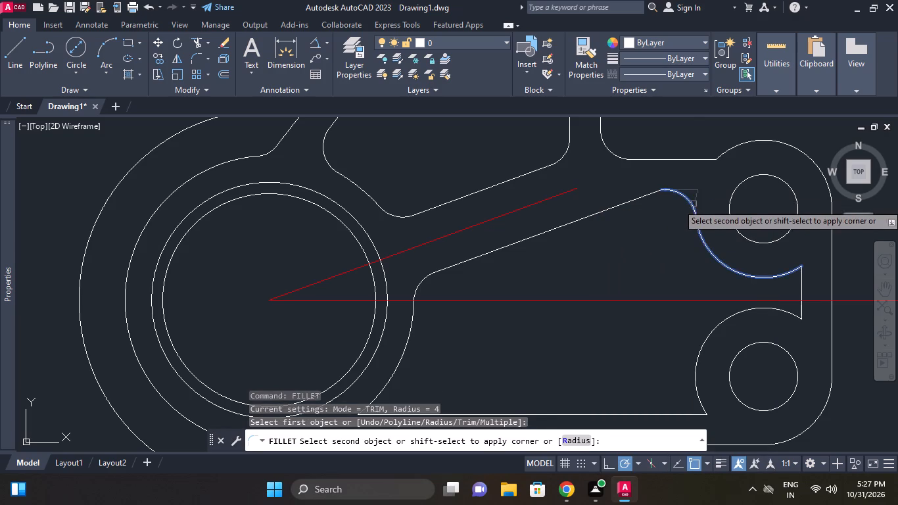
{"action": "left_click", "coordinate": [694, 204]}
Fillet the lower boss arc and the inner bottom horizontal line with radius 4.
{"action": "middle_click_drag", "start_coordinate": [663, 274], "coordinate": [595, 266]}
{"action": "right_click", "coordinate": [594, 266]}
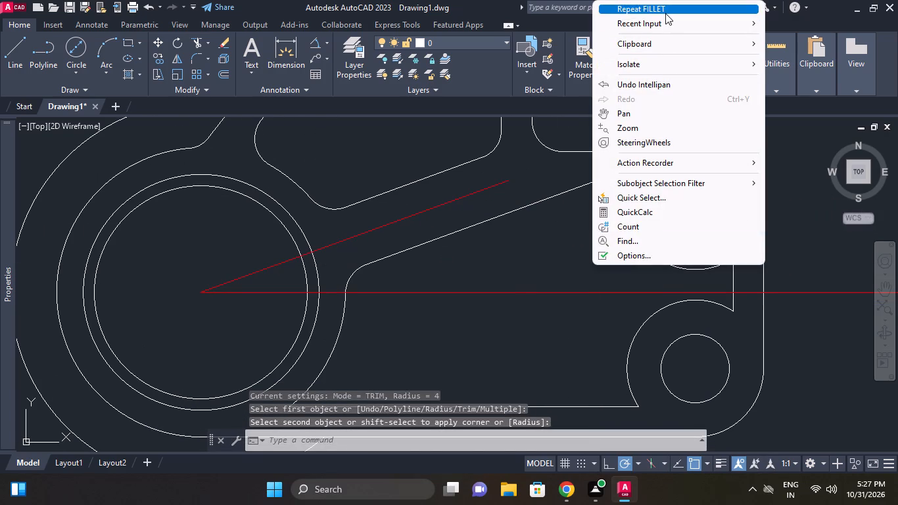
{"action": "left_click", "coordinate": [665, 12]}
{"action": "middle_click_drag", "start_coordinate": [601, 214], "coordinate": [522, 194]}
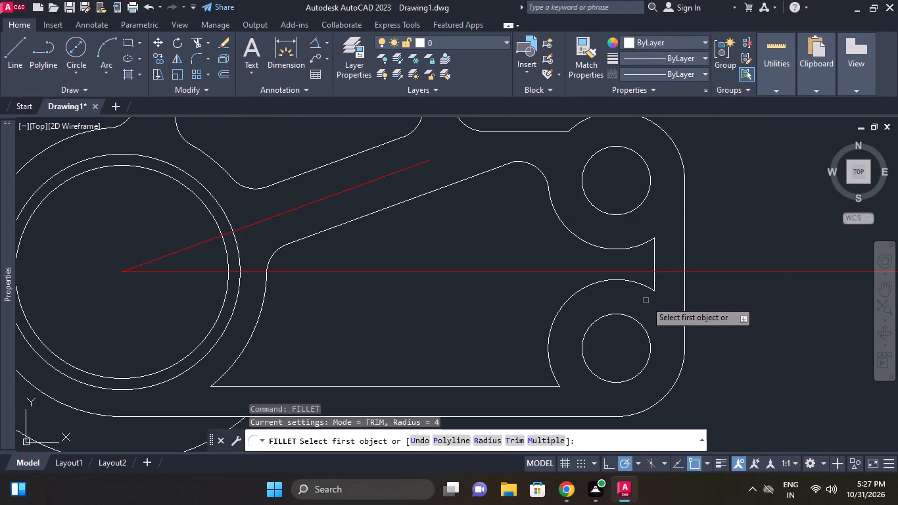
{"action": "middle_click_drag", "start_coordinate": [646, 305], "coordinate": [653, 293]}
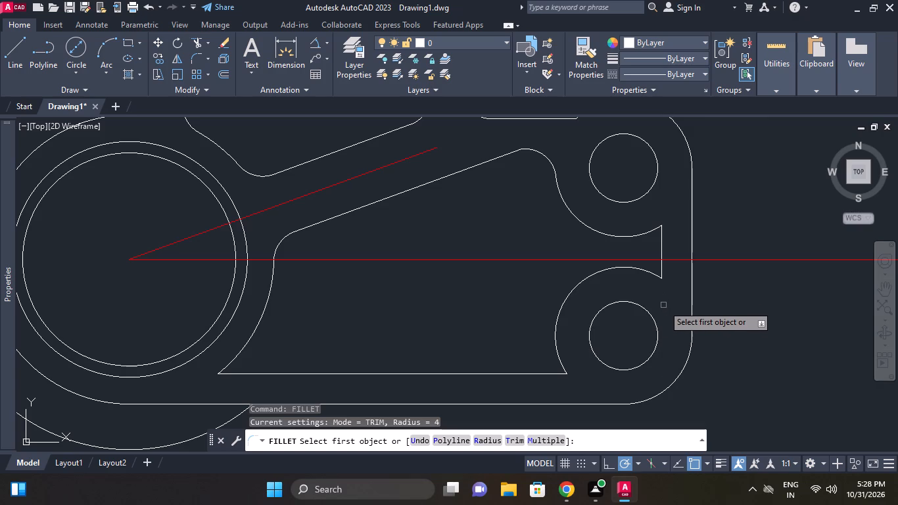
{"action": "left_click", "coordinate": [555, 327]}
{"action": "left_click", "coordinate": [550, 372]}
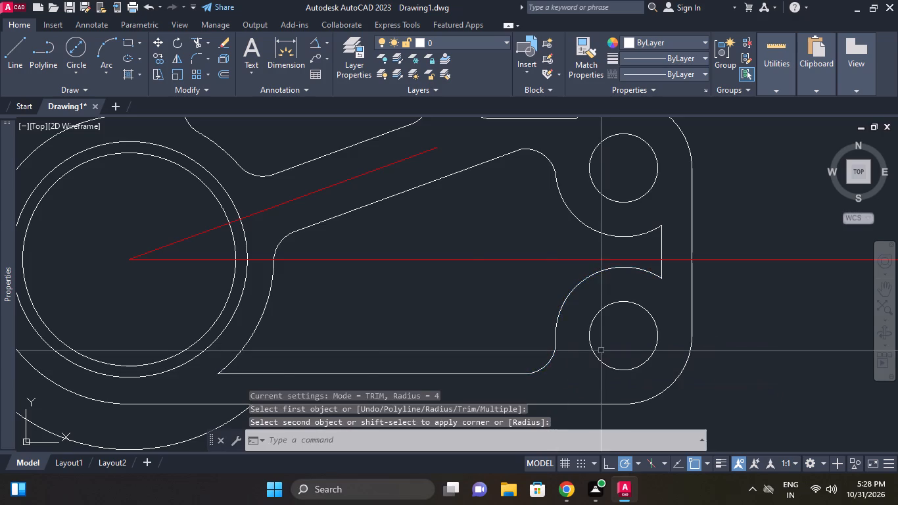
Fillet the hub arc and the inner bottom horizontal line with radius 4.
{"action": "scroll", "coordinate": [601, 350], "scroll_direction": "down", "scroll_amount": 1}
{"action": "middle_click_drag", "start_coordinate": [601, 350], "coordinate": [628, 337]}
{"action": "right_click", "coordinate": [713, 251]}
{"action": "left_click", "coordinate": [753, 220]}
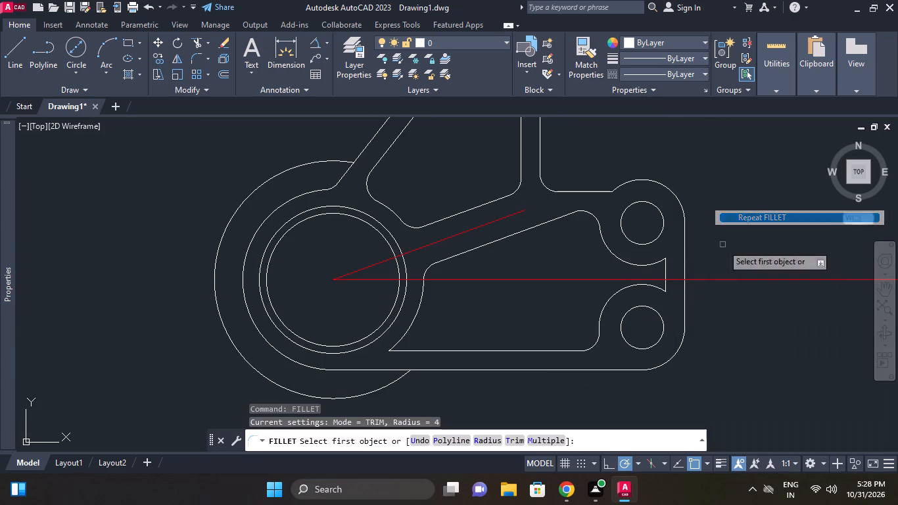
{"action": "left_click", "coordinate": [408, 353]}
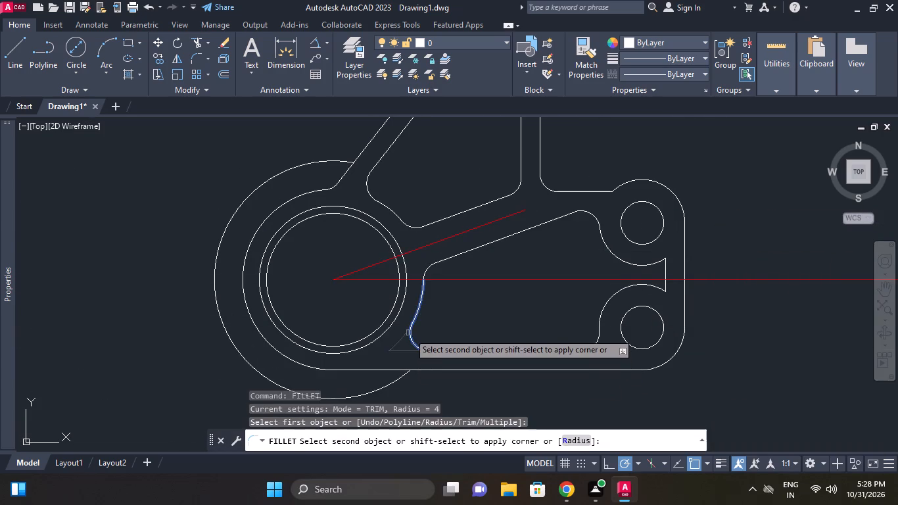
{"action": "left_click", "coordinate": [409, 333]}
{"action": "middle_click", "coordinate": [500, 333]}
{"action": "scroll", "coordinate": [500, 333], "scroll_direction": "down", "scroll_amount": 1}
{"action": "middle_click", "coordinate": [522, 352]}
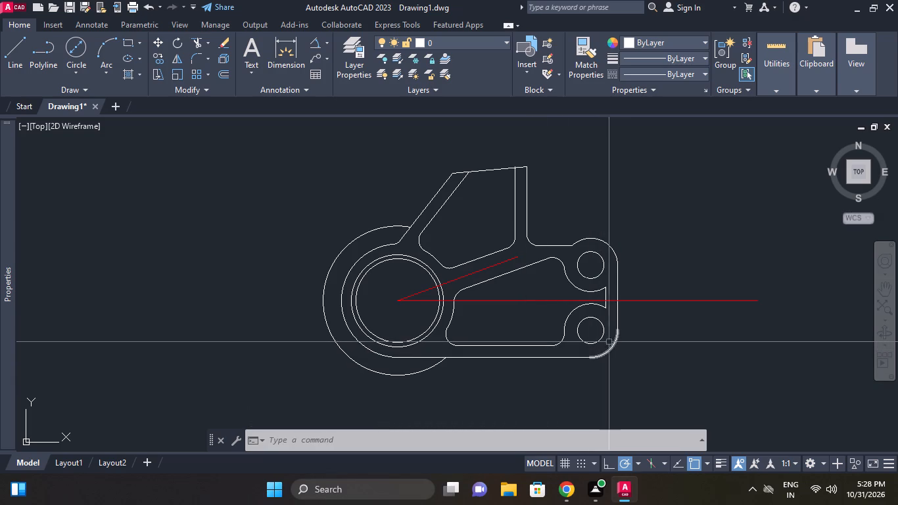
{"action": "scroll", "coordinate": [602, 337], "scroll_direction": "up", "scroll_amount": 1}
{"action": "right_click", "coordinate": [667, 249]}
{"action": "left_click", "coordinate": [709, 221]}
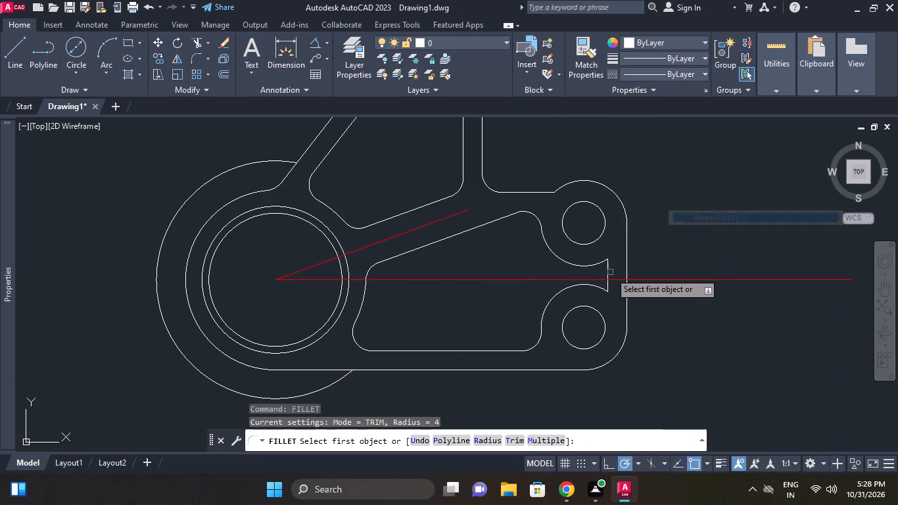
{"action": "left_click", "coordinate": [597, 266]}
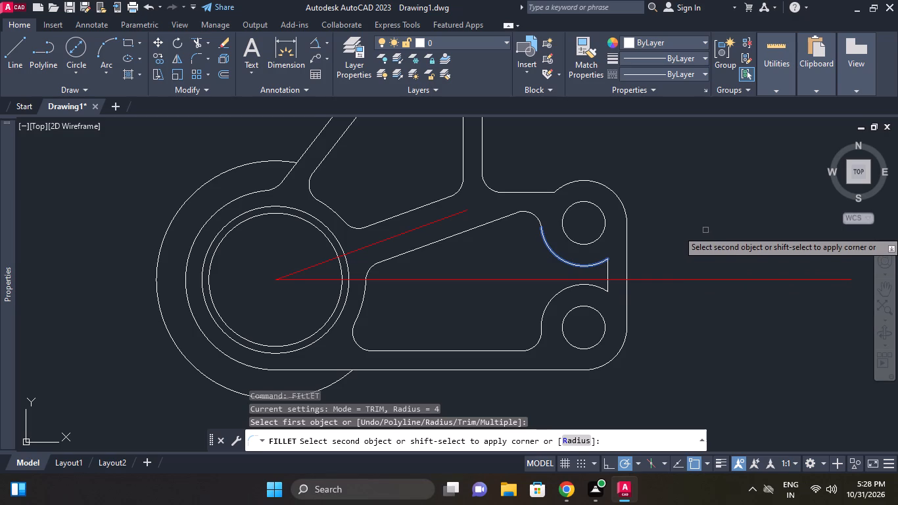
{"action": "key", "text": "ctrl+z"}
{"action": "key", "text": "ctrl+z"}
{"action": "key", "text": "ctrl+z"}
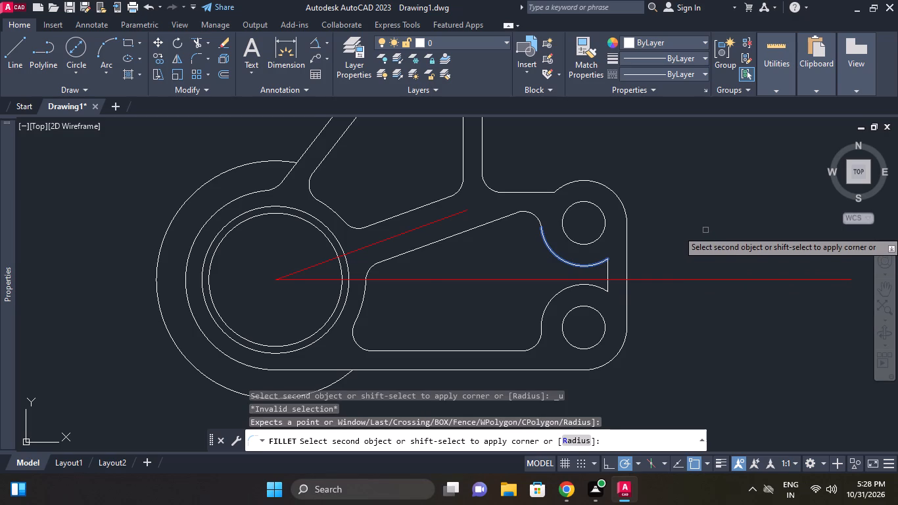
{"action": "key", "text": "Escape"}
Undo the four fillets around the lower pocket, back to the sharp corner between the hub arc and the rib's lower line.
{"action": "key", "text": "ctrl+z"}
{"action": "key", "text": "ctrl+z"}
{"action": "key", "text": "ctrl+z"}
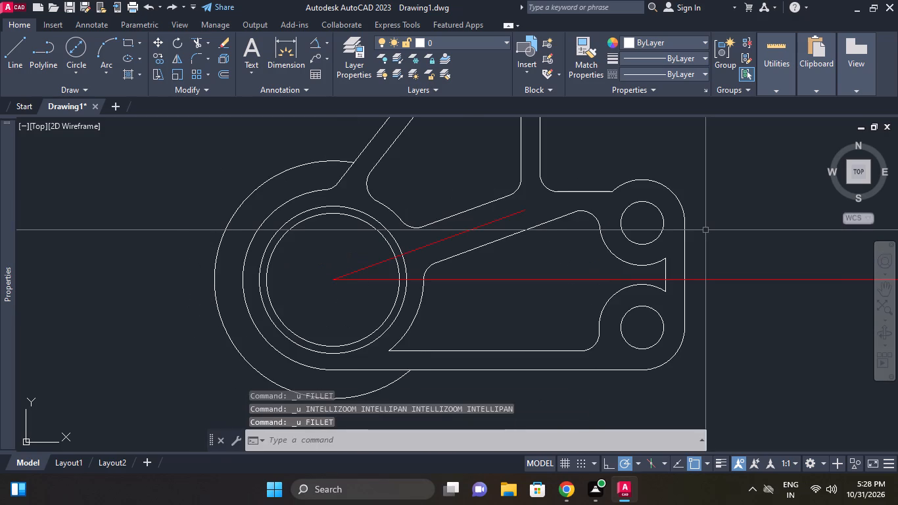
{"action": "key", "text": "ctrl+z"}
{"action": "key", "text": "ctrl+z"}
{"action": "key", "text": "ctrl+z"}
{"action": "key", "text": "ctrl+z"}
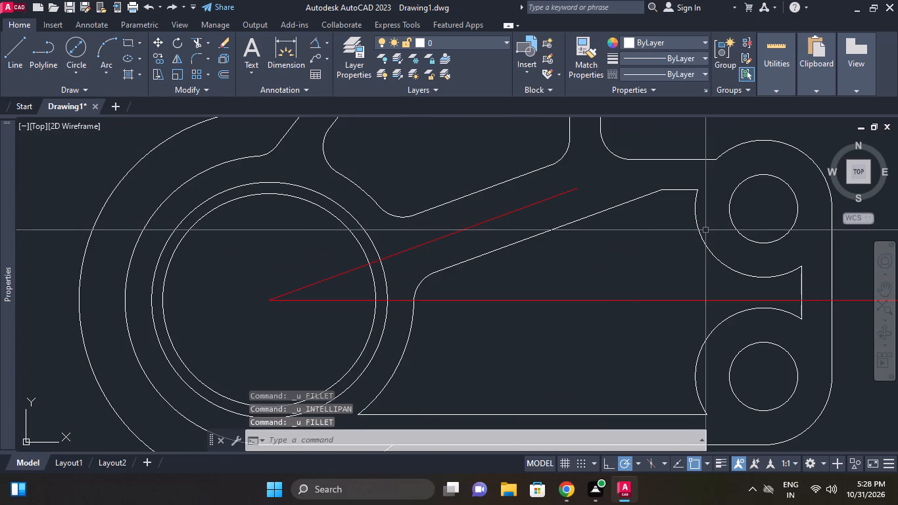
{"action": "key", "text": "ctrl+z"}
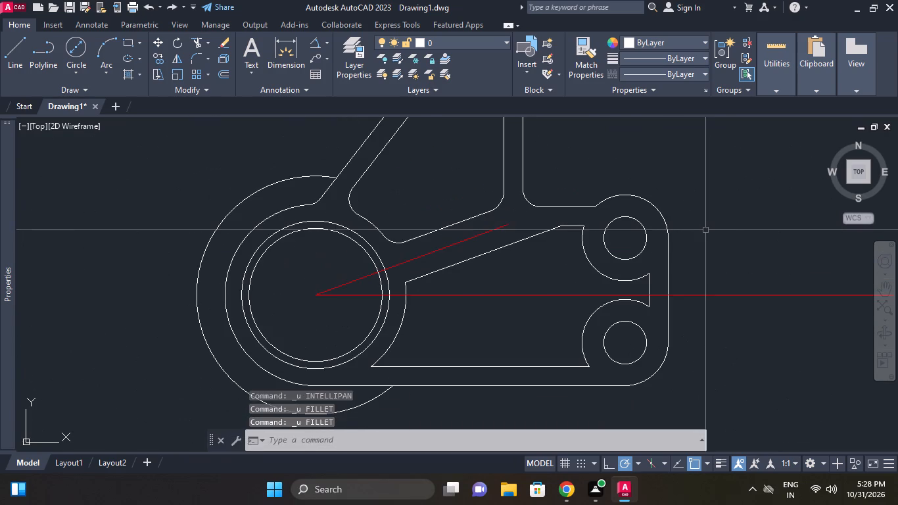
Erase the rib's lower inclined line between the hub arc and the short horizontal line.
{"action": "scroll", "coordinate": [550, 230], "scroll_direction": "up", "scroll_amount": 1}
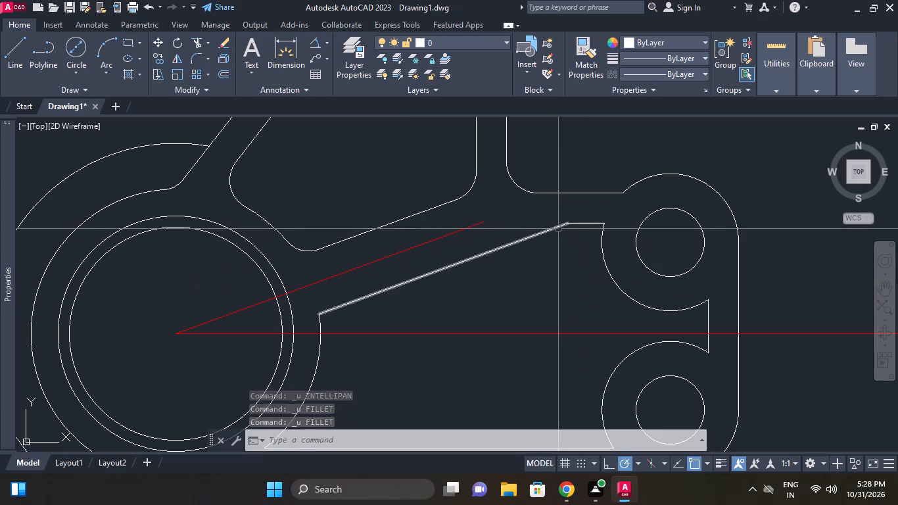
{"action": "left_click", "coordinate": [558, 229]}
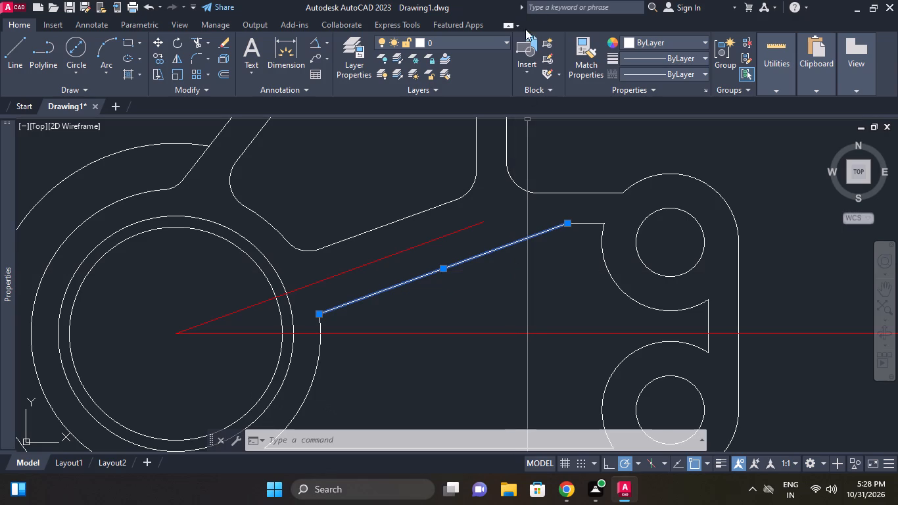
{"action": "key", "text": "e"}
{"action": "key", "text": "space"}
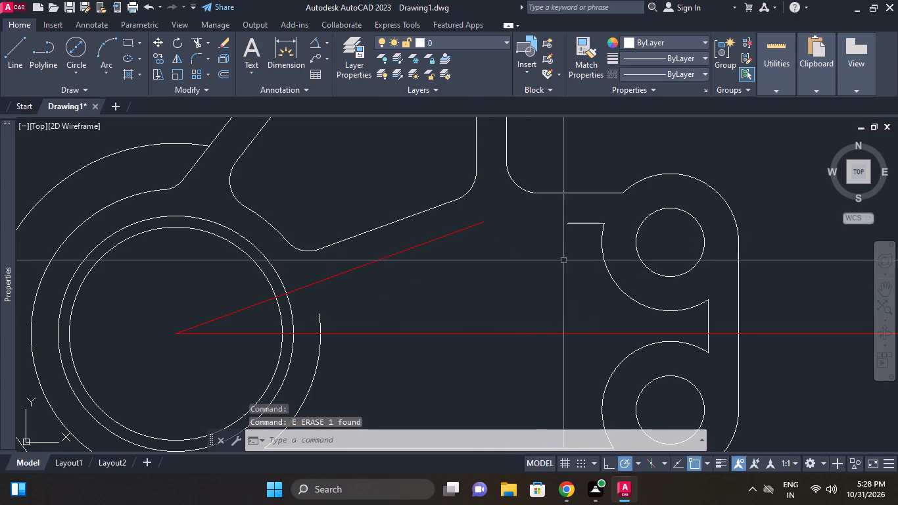
Stretch the hub-side end of the short horizontal line at the upper boss toward the hub, below the outer wall fillet's end.
{"action": "left_click", "coordinate": [579, 225]}
{"action": "left_click", "coordinate": [567, 222]}
{"action": "left_click", "coordinate": [532, 223]}
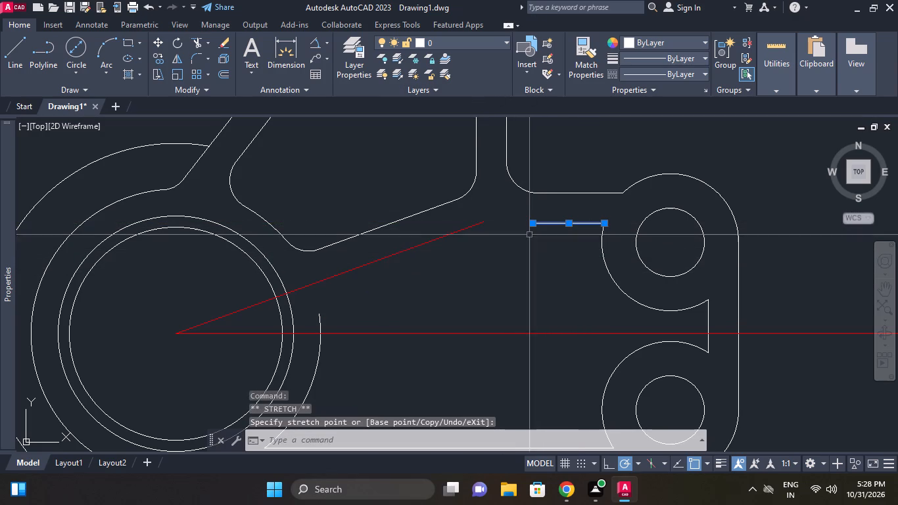
{"action": "key", "text": "Escape"}
Draw a new lower rib line from the hub arc's upper end to the hub-side end of the stretched horizontal line.
{"action": "left_click", "coordinate": [15, 50]}
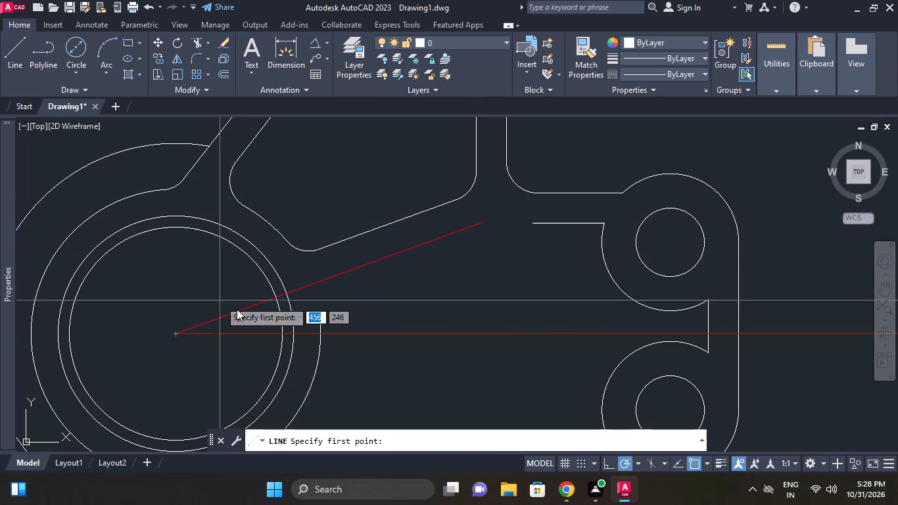
{"action": "left_click", "coordinate": [320, 317]}
{"action": "left_click", "coordinate": [536, 225]}
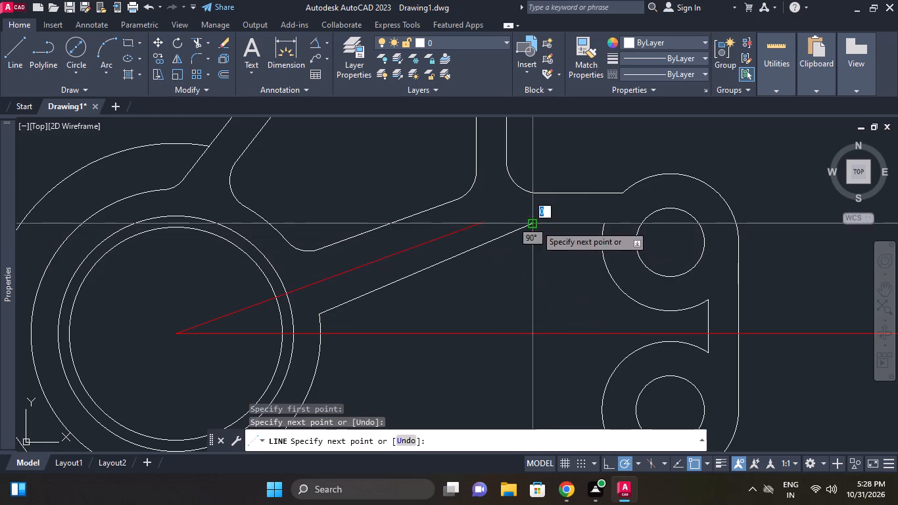
{"action": "right_click", "coordinate": [559, 285]}
{"action": "left_click", "coordinate": [598, 306]}
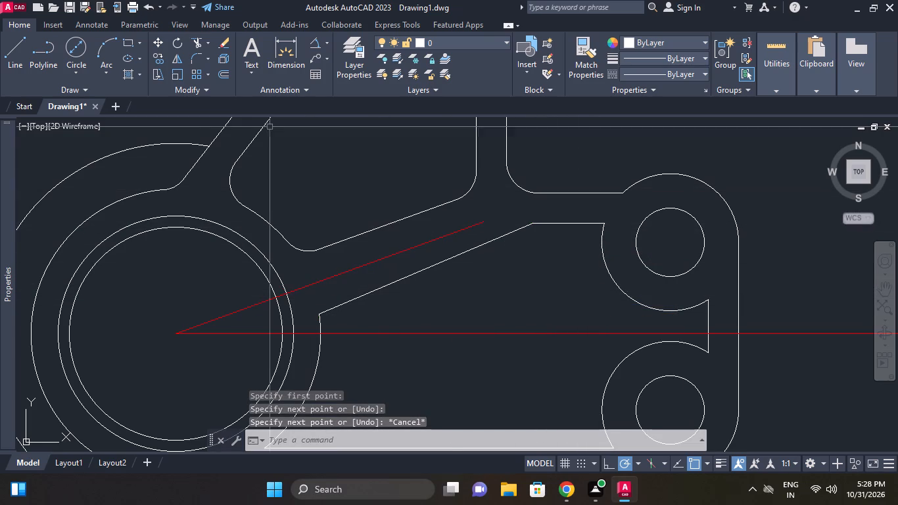
Fillet the corner between the hub arc and the new lower rib line with radius 4.
{"action": "left_click", "coordinate": [196, 57]}
{"action": "left_click", "coordinate": [488, 442]}
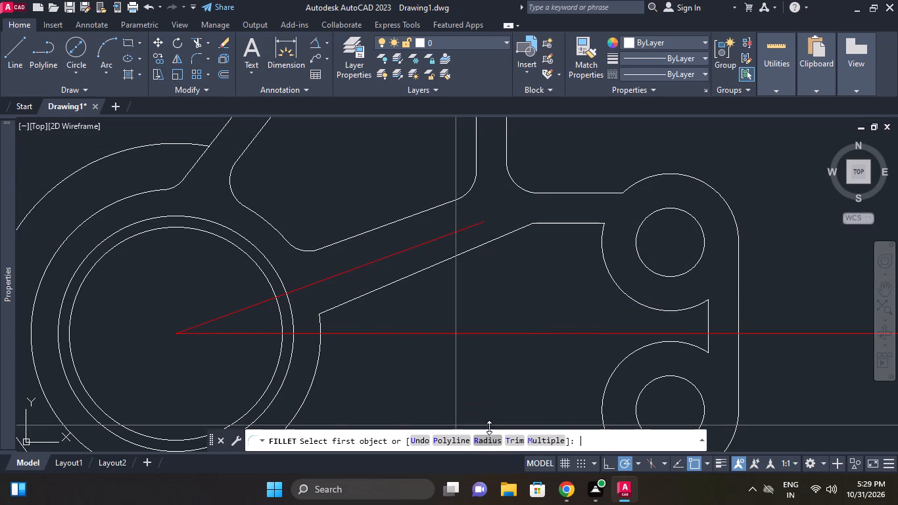
{"action": "right_click", "coordinate": [491, 370]}
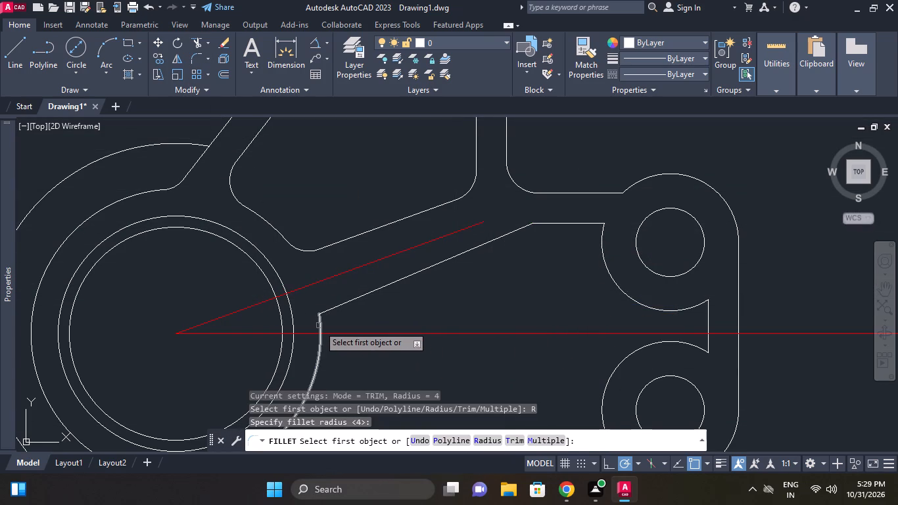
{"action": "left_click", "coordinate": [319, 325]}
{"action": "left_click", "coordinate": [342, 305]}
Fillet the corner between the short horizontal line and the upper boss arc with radius 4.
{"action": "right_click", "coordinate": [460, 285]}
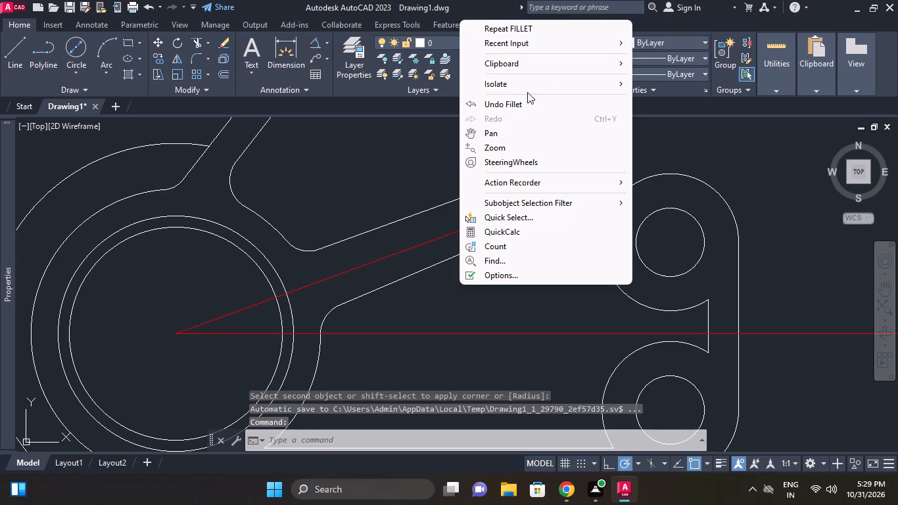
{"action": "left_click", "coordinate": [519, 28]}
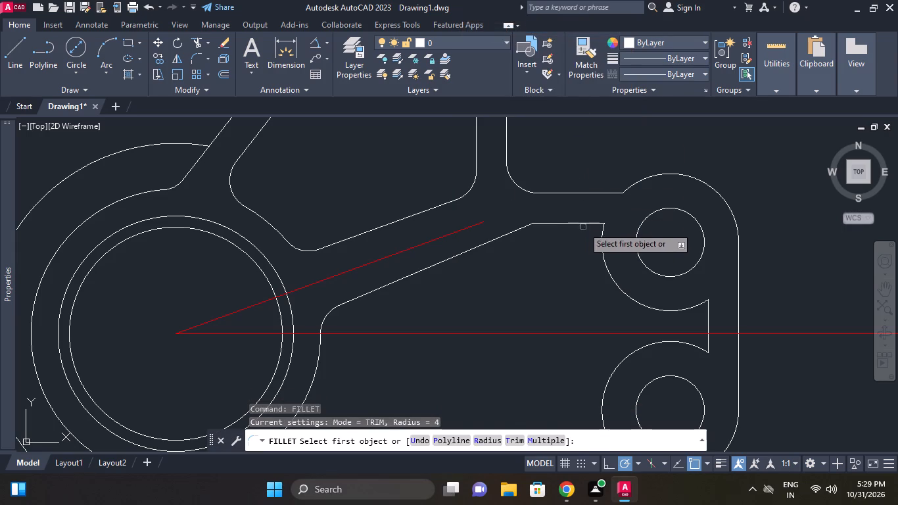
{"action": "left_click", "coordinate": [585, 224]}
{"action": "left_click", "coordinate": [603, 241]}
Check the horizontal distance between the short vertical line joining the boss arcs and the outer vertical wall.
{"action": "scroll", "coordinate": [707, 220], "scroll_direction": "down", "scroll_amount": 1}
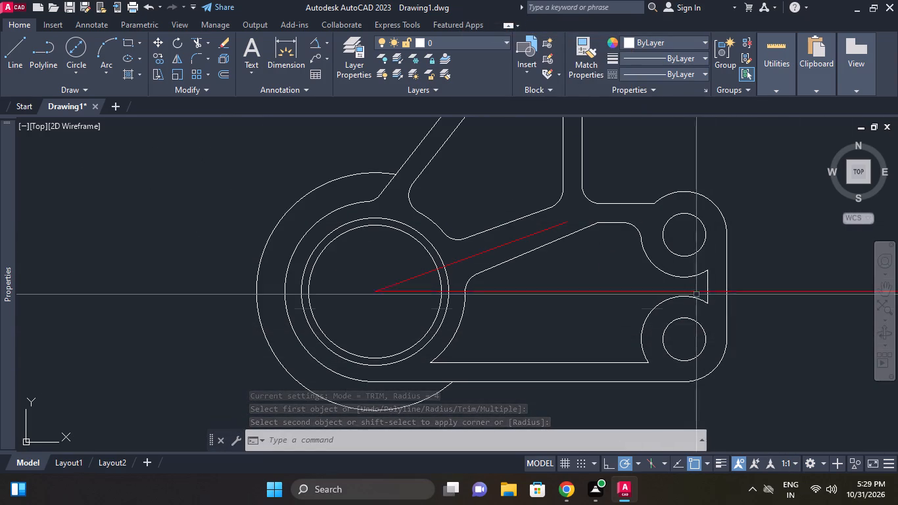
{"action": "scroll", "coordinate": [696, 293], "scroll_direction": "up", "scroll_amount": 2}
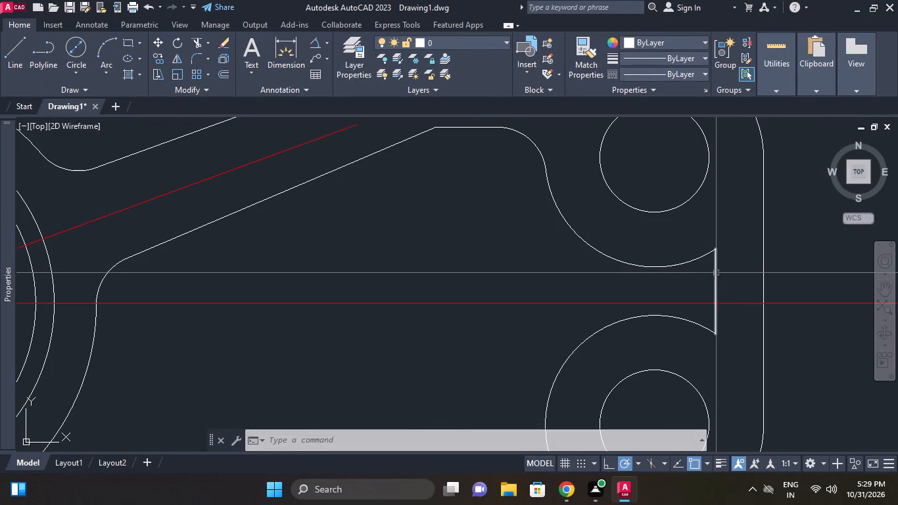
{"action": "middle_click_drag", "start_coordinate": [719, 286], "coordinate": [650, 274]}
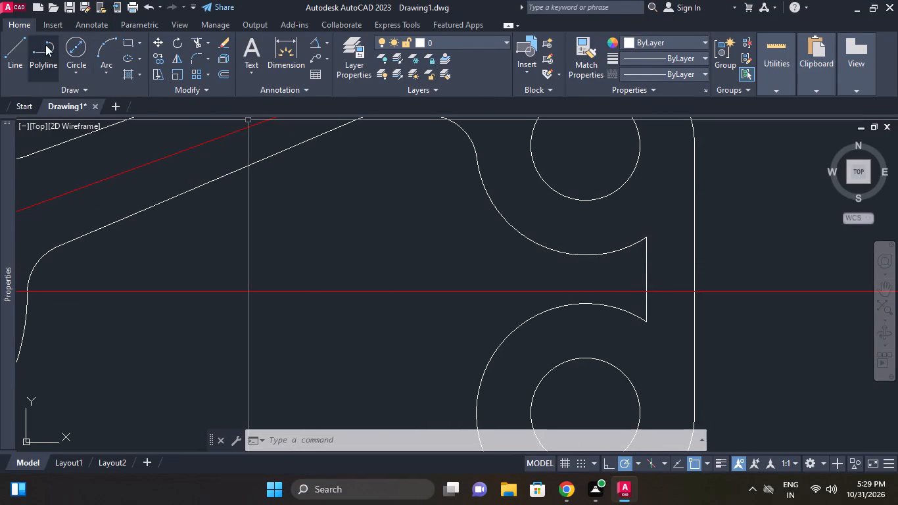
{"action": "left_click", "coordinate": [327, 41]}
{"action": "left_click", "coordinate": [330, 60]}
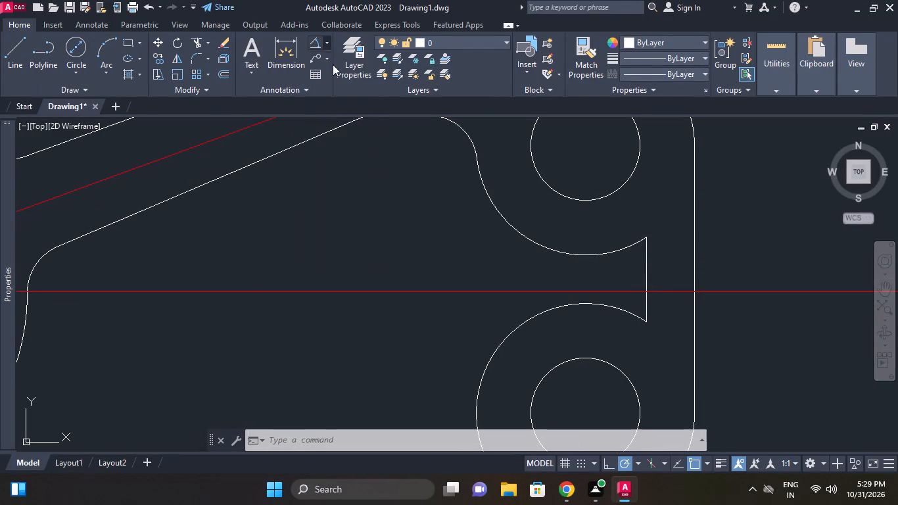
{"action": "left_click", "coordinate": [644, 254]}
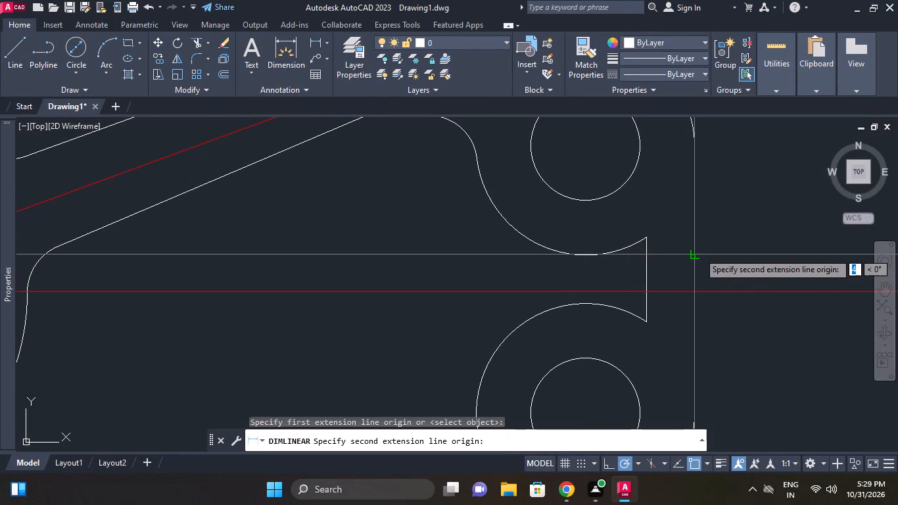
{"action": "right_click", "coordinate": [698, 232]}
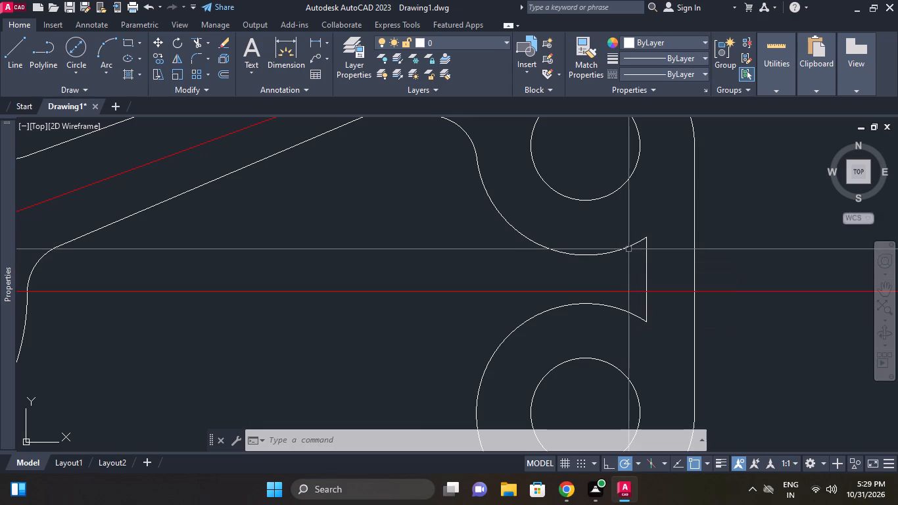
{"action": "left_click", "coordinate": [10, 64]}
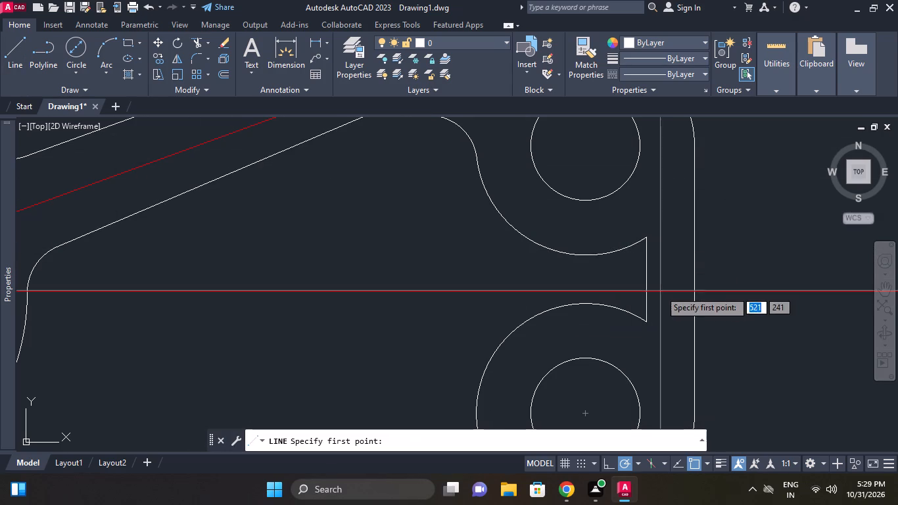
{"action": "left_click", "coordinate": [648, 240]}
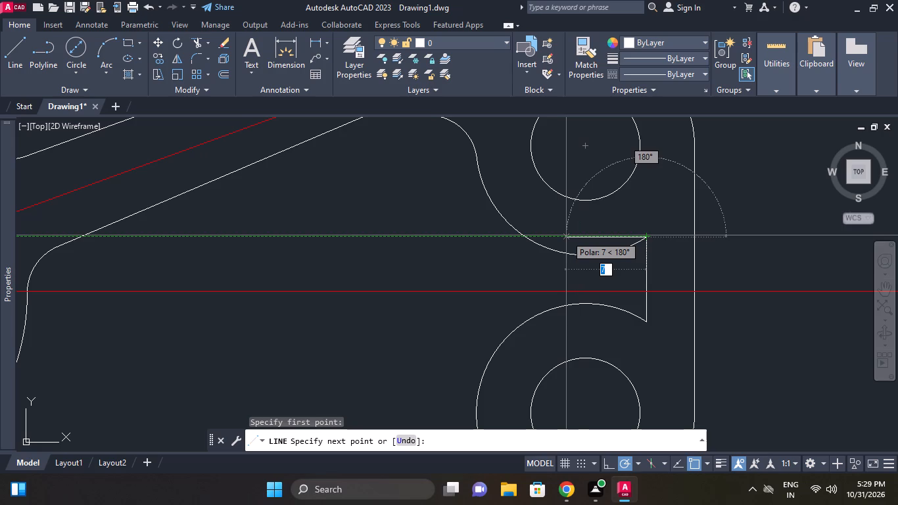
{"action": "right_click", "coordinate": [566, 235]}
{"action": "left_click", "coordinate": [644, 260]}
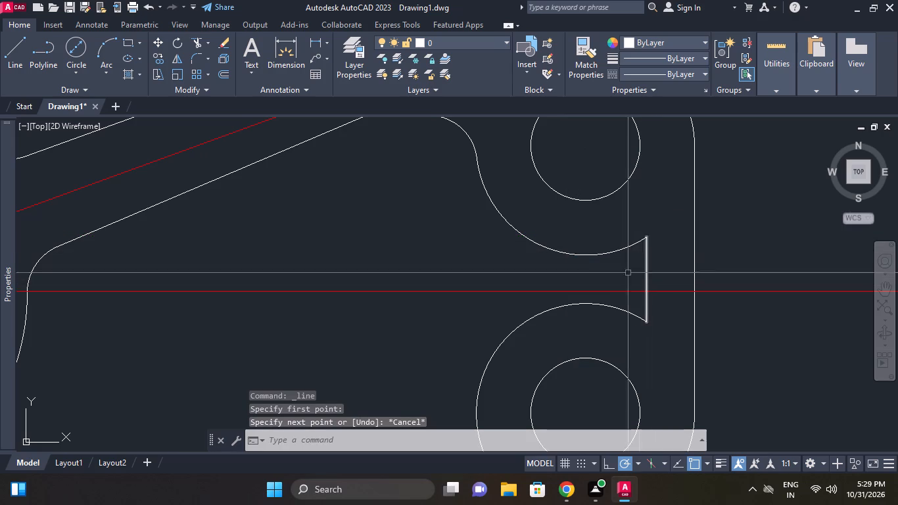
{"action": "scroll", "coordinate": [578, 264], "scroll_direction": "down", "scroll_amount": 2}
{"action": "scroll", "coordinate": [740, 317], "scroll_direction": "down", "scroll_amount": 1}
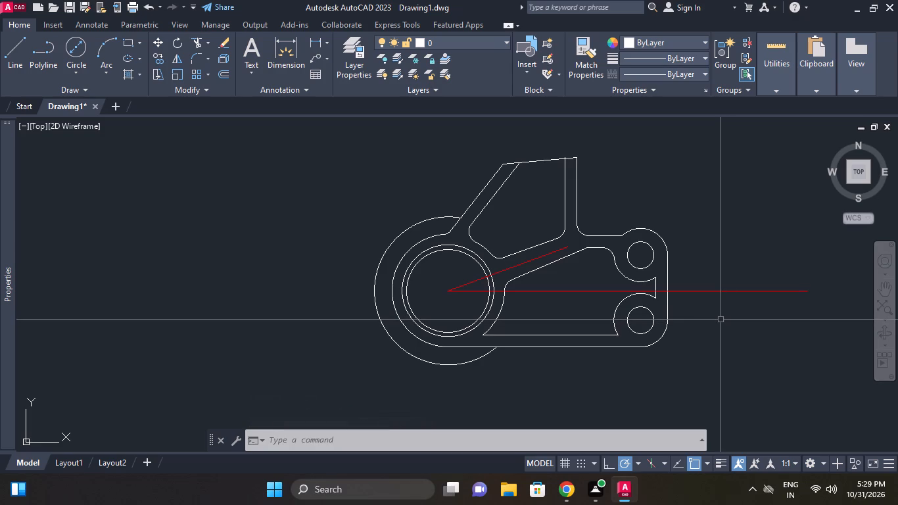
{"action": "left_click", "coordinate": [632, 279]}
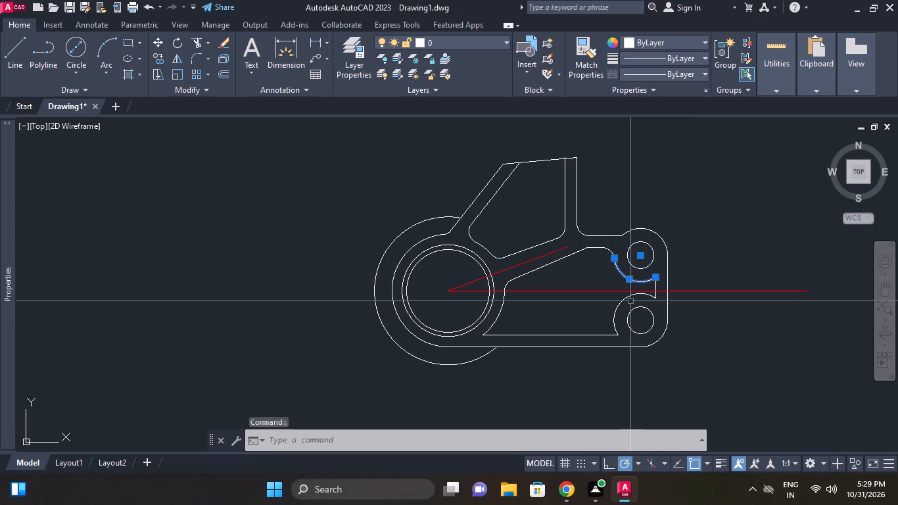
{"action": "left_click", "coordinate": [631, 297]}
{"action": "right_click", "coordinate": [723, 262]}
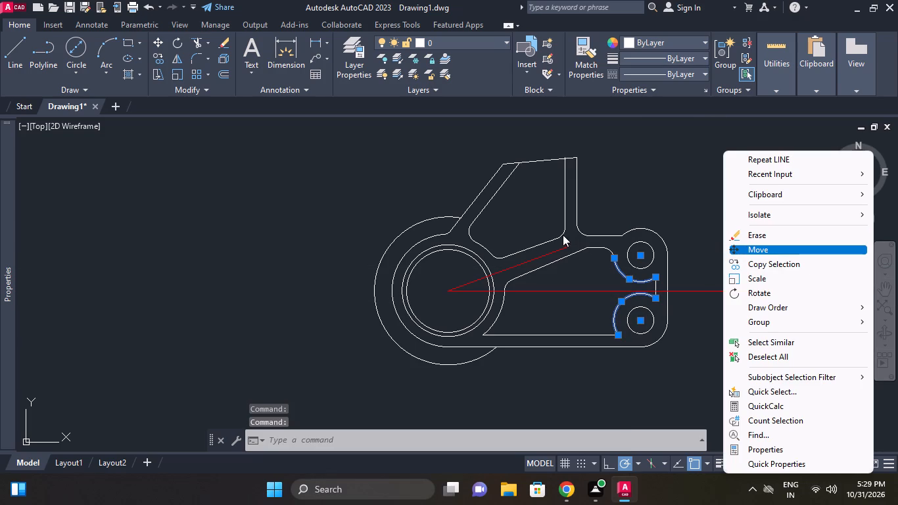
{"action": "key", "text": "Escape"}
Fillet the corner between the inner bottom horizontal line and the lower boss arc with radius 4.
{"action": "left_click", "coordinate": [189, 57]}
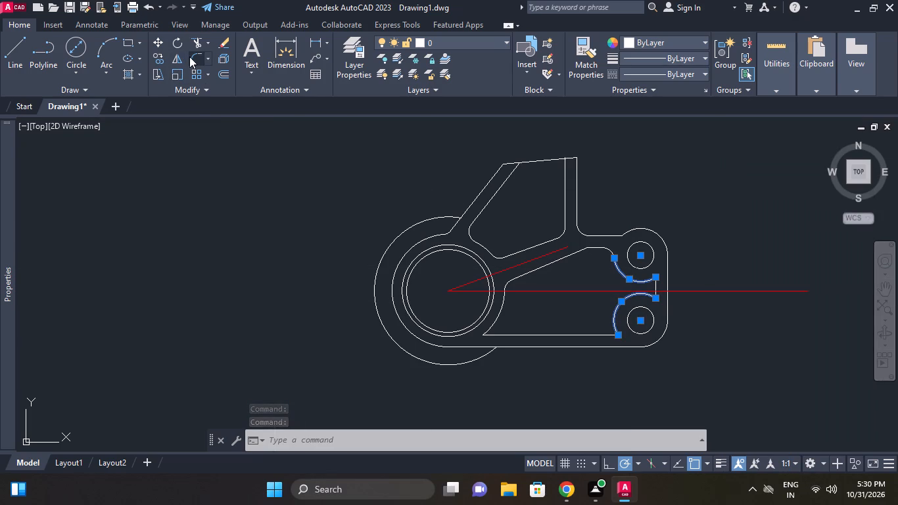
{"action": "left_click", "coordinate": [490, 441]}
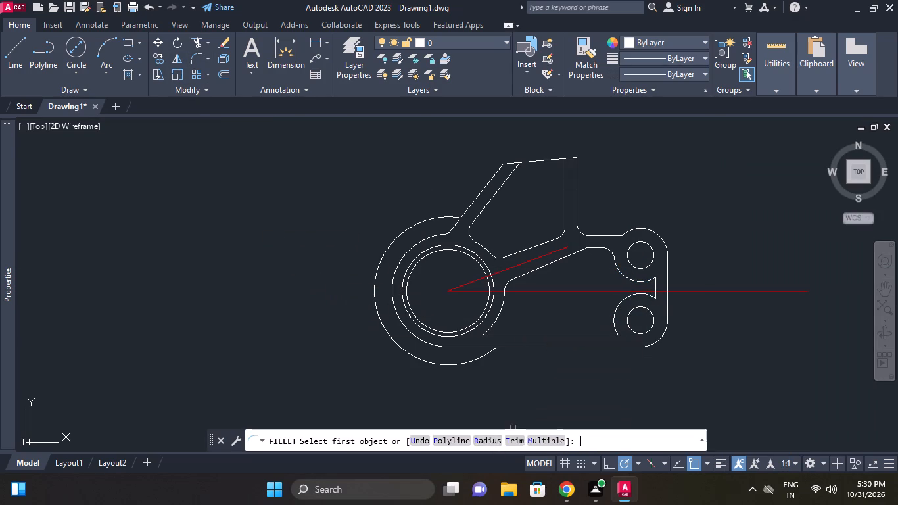
{"action": "right_click", "coordinate": [488, 400]}
{"action": "scroll", "coordinate": [628, 297], "scroll_direction": "up", "scroll_amount": 1}
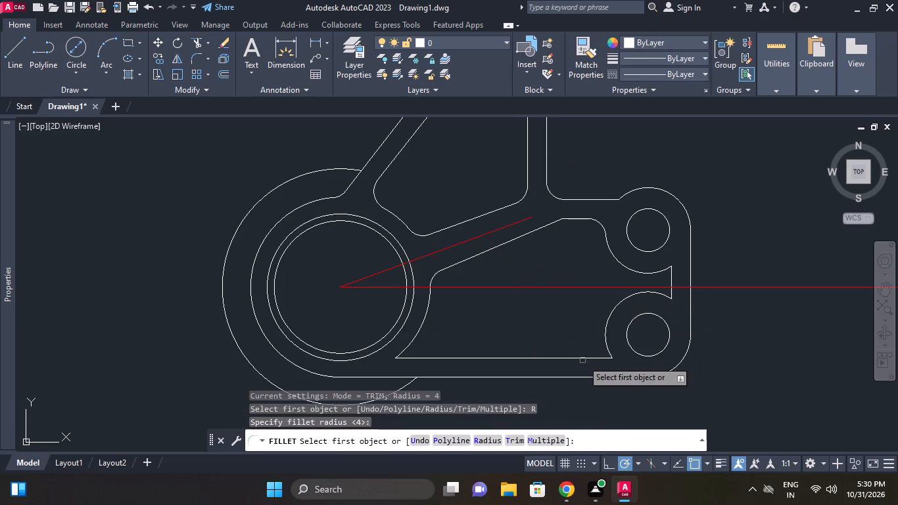
{"action": "left_click", "coordinate": [581, 357]}
{"action": "left_click", "coordinate": [608, 344]}
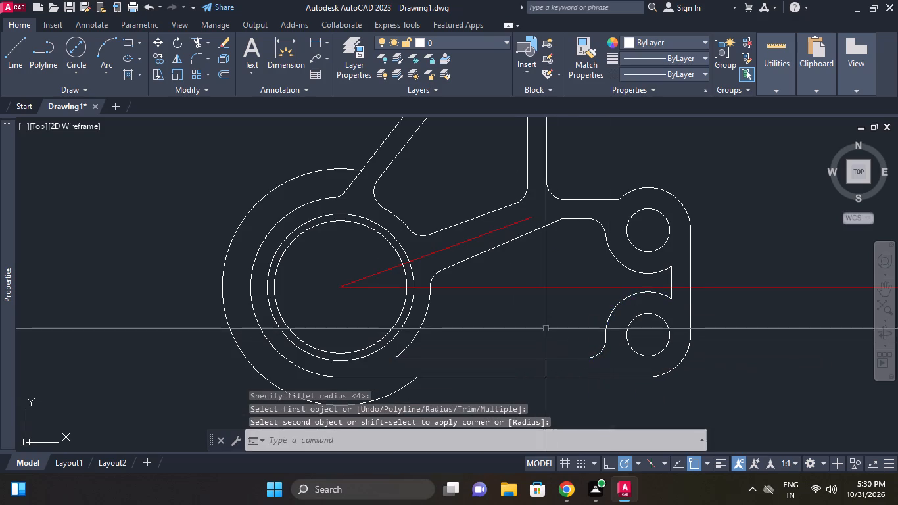
Fillet the corner between the hub arc's lower end and the inner bottom horizontal line with radius 4.
{"action": "right_click", "coordinate": [545, 329]}
{"action": "left_click", "coordinate": [619, 76]}
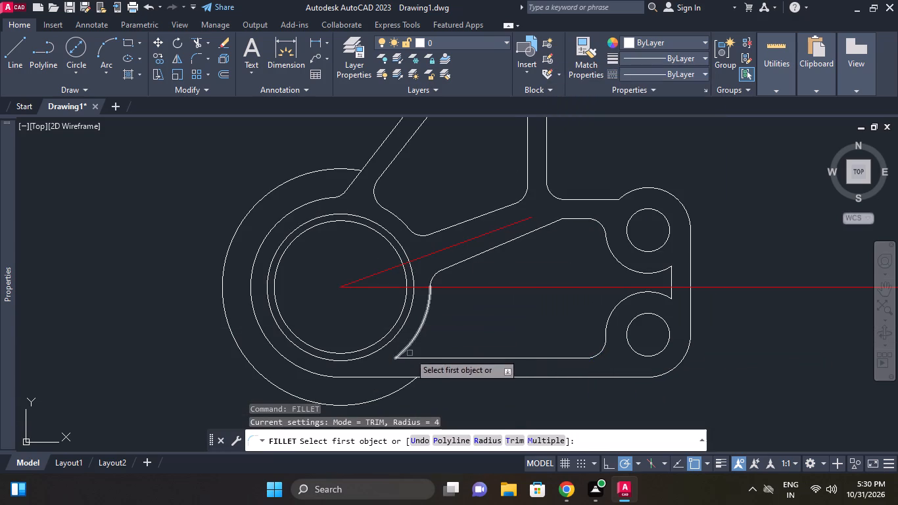
{"action": "left_click", "coordinate": [412, 344]}
{"action": "left_click", "coordinate": [415, 360]}
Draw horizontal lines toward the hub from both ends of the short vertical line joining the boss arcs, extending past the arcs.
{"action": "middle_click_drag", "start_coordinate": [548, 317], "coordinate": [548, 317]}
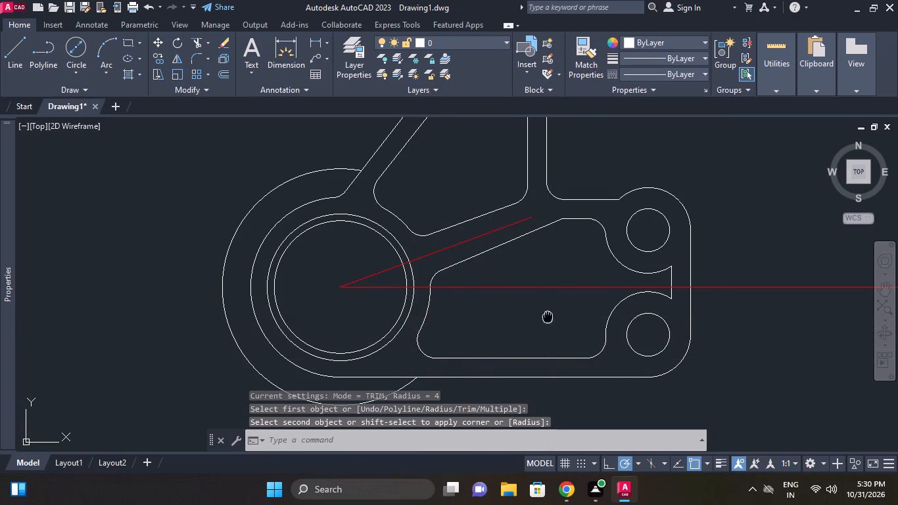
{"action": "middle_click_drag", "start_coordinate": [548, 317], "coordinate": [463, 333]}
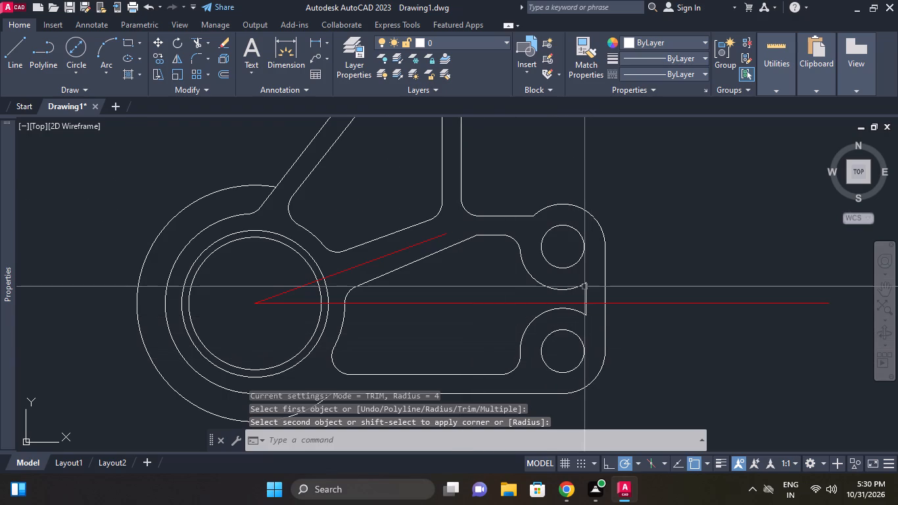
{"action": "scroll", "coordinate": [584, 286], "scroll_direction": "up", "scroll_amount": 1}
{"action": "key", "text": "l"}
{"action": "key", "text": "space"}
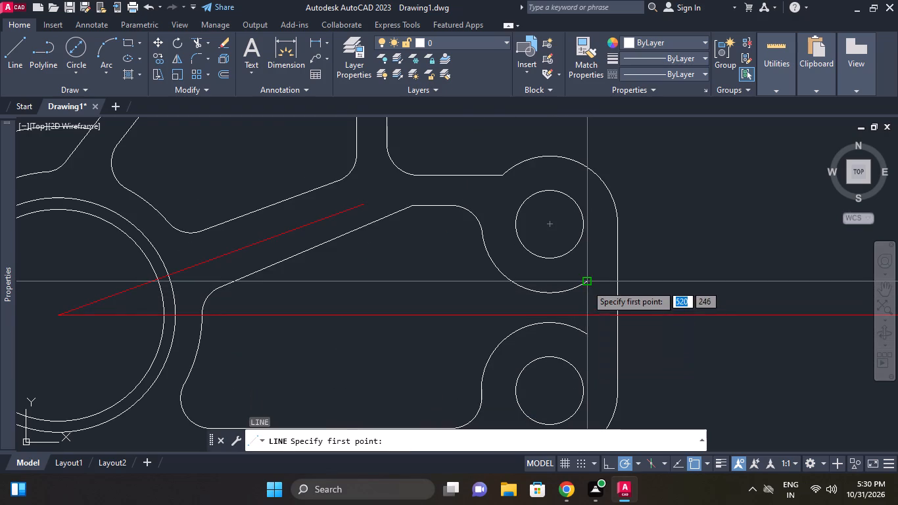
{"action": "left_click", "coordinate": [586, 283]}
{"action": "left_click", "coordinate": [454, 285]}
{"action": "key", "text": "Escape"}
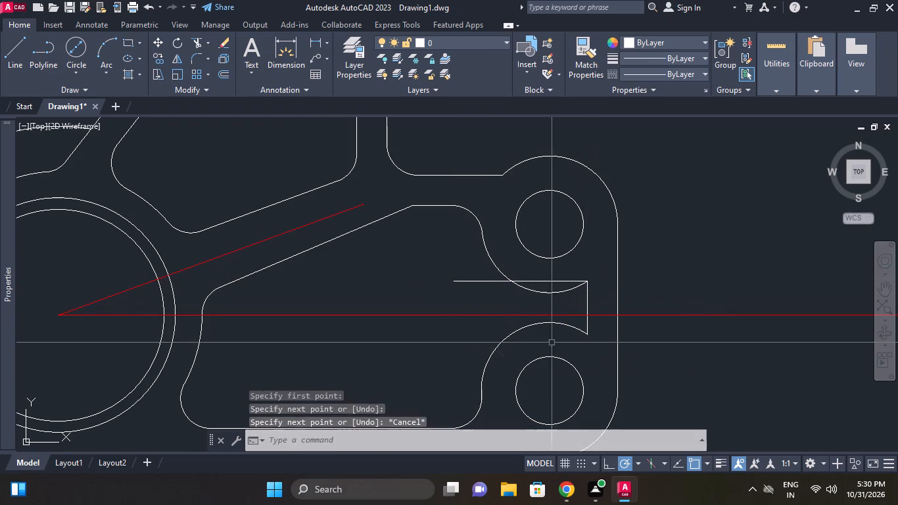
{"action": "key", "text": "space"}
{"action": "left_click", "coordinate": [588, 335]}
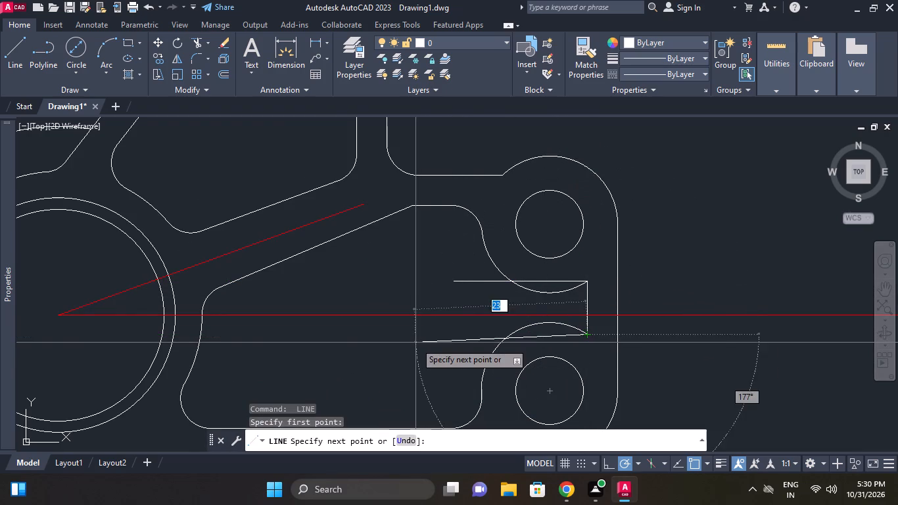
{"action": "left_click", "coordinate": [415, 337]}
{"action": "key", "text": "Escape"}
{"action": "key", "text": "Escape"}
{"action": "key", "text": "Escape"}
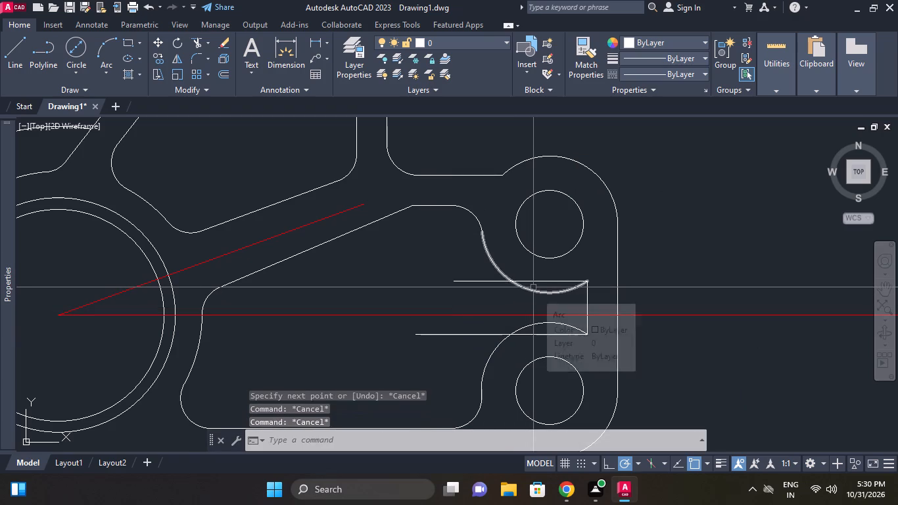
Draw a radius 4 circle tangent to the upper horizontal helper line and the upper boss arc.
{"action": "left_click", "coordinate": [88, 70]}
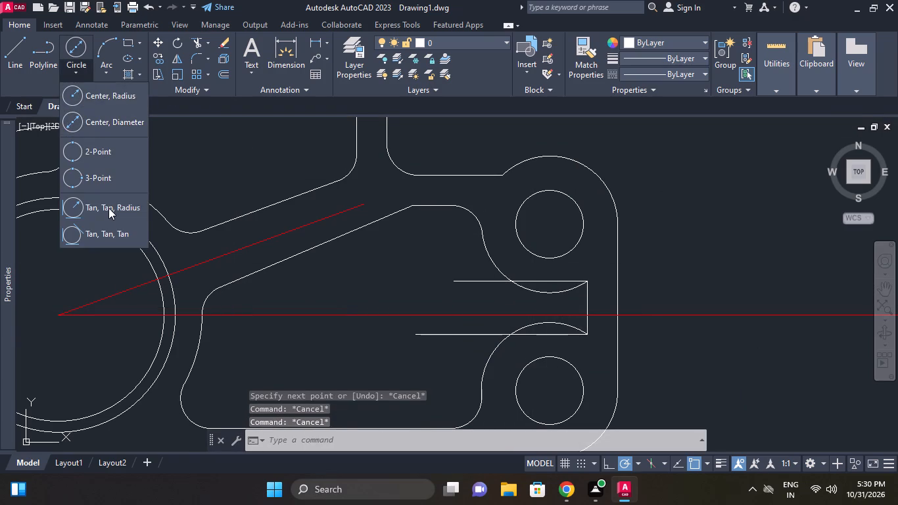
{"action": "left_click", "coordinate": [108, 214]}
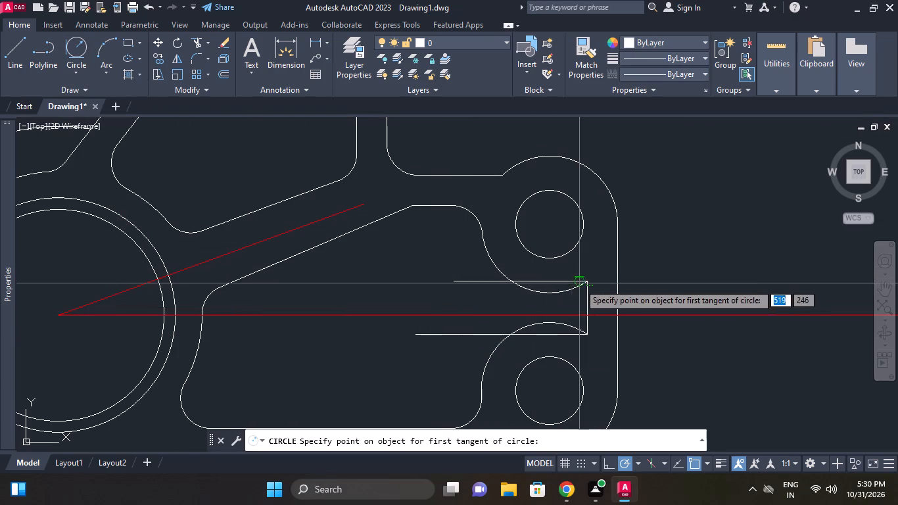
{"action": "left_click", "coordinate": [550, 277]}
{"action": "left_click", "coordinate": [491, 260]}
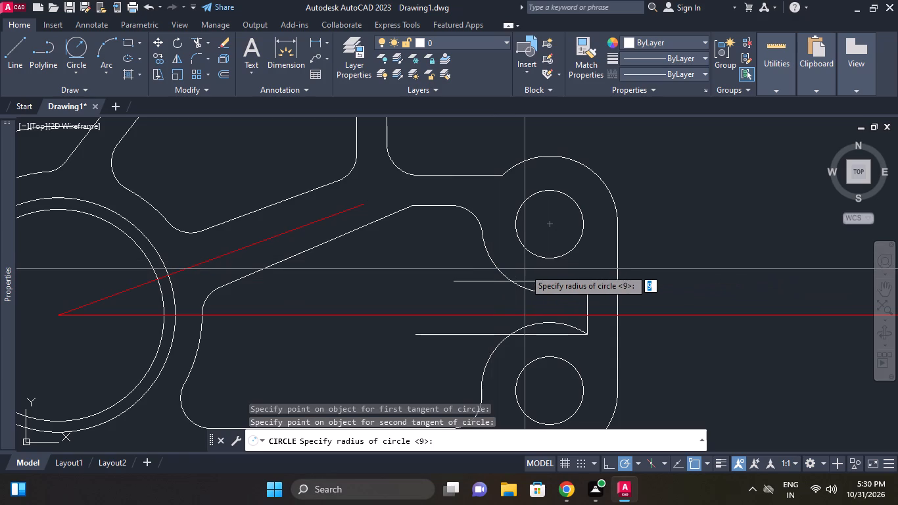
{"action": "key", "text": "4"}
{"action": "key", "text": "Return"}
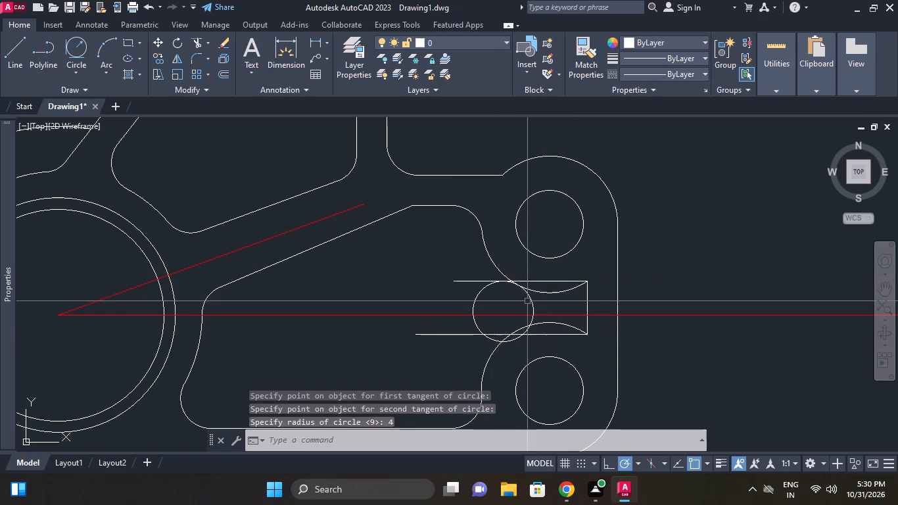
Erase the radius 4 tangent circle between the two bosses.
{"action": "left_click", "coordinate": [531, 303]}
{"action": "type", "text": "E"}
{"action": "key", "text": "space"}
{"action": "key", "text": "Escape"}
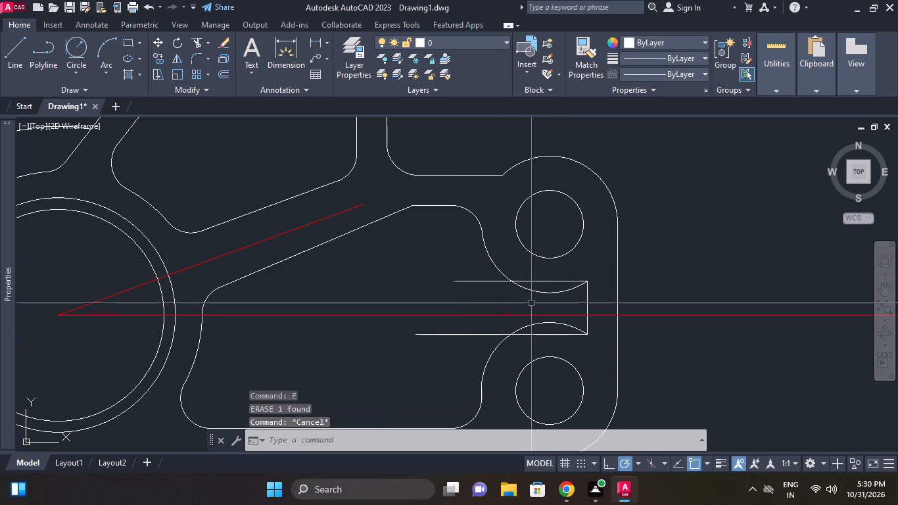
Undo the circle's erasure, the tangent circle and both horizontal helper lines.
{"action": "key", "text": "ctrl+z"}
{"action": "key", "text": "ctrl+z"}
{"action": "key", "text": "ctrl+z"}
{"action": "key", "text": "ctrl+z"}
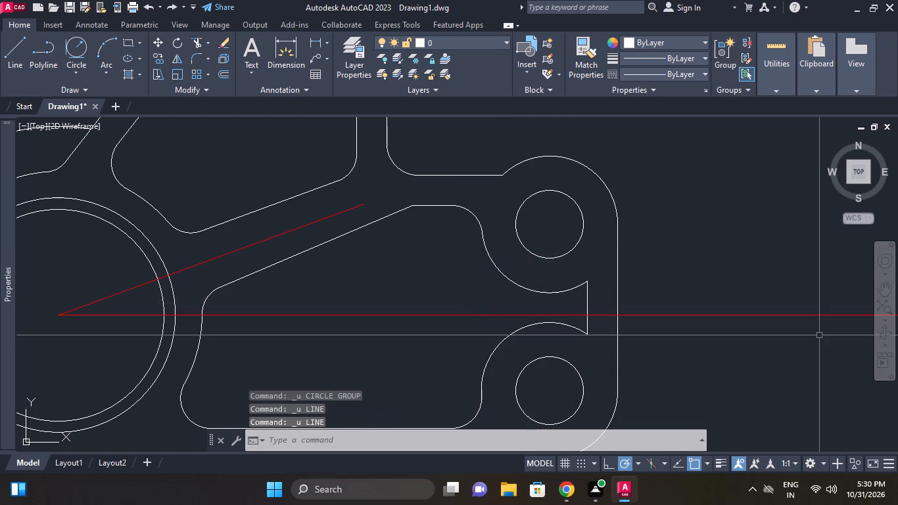
Shorten the red horizontal centerline by stretching its far end back to just beyond the outer vertical wall.
{"action": "scroll", "coordinate": [815, 336], "scroll_direction": "down", "scroll_amount": 1}
{"action": "middle_click", "coordinate": [772, 350]}
{"action": "scroll", "coordinate": [771, 350], "scroll_direction": "down", "scroll_amount": 1}
{"action": "middle_click", "coordinate": [739, 396]}
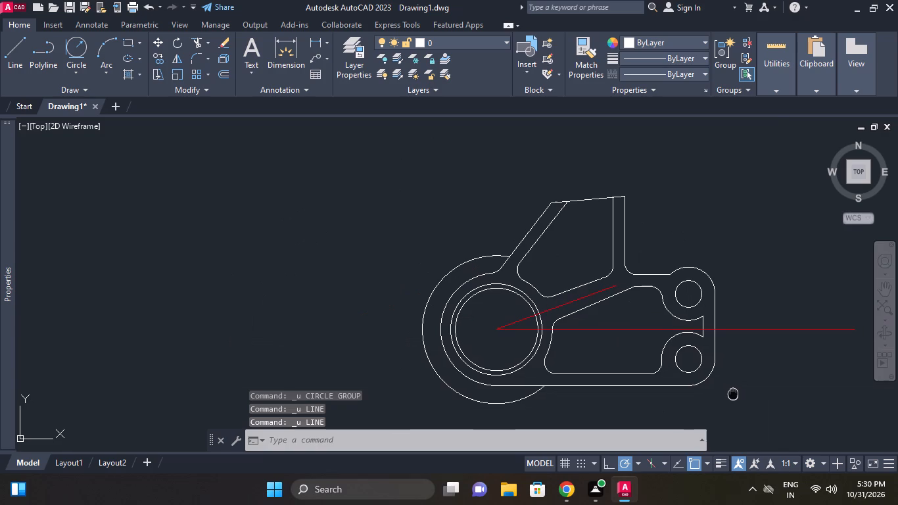
{"action": "middle_click_drag", "start_coordinate": [818, 364], "coordinate": [701, 358]}
{"action": "left_click_drag", "start_coordinate": [792, 359], "coordinate": [768, 322]}
{"action": "left_click", "coordinate": [743, 270]}
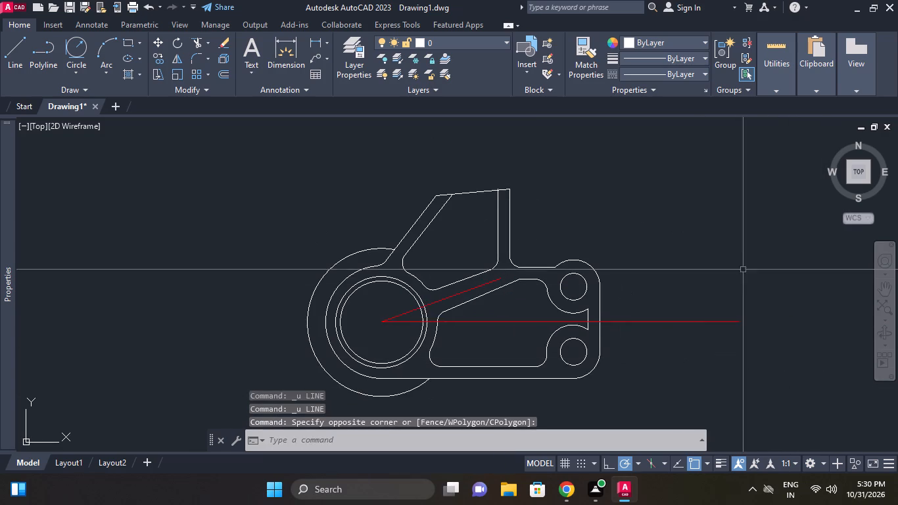
{"action": "left_click", "coordinate": [743, 328]}
{"action": "left_click", "coordinate": [719, 313]}
{"action": "left_click", "coordinate": [740, 322]}
{"action": "left_click", "coordinate": [613, 323]}
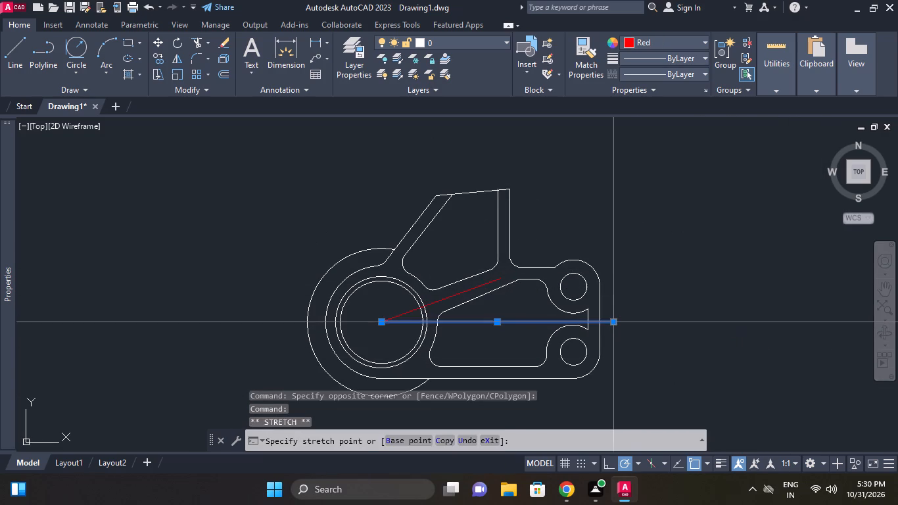
{"action": "right_click", "coordinate": [640, 270]}
{"action": "left_click", "coordinate": [696, 358]}
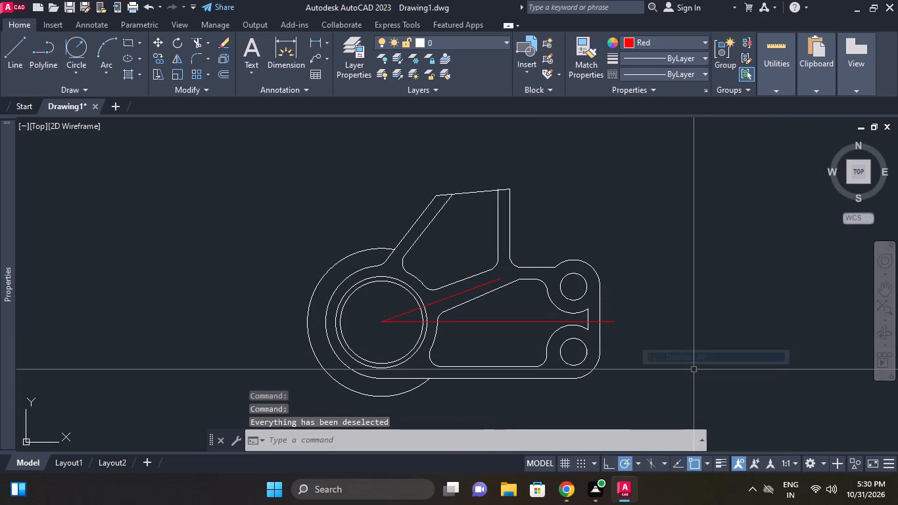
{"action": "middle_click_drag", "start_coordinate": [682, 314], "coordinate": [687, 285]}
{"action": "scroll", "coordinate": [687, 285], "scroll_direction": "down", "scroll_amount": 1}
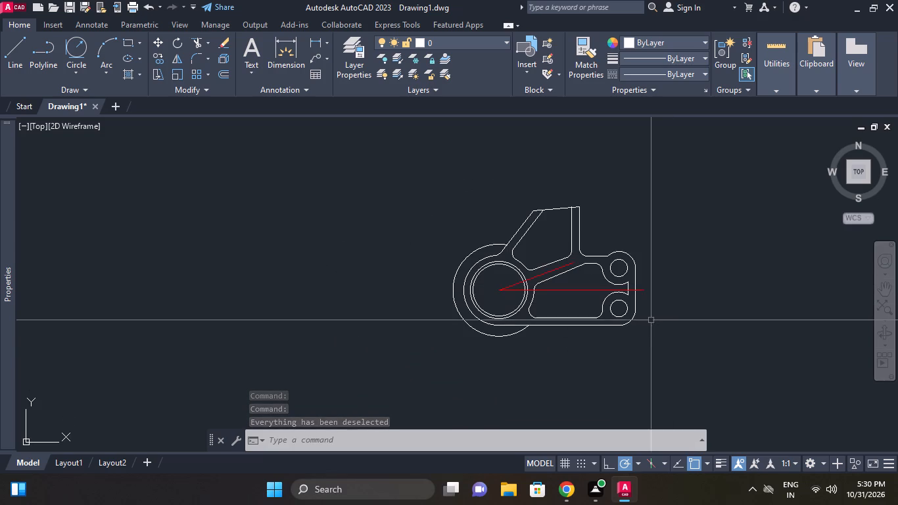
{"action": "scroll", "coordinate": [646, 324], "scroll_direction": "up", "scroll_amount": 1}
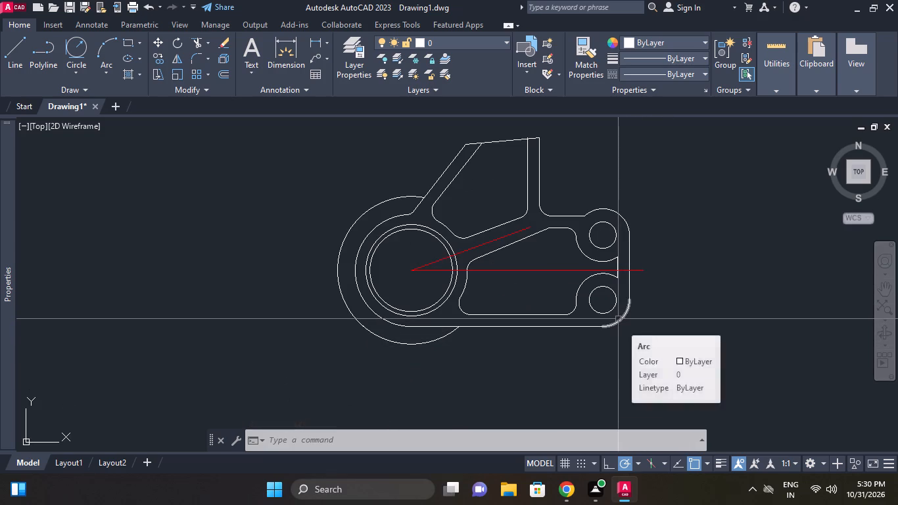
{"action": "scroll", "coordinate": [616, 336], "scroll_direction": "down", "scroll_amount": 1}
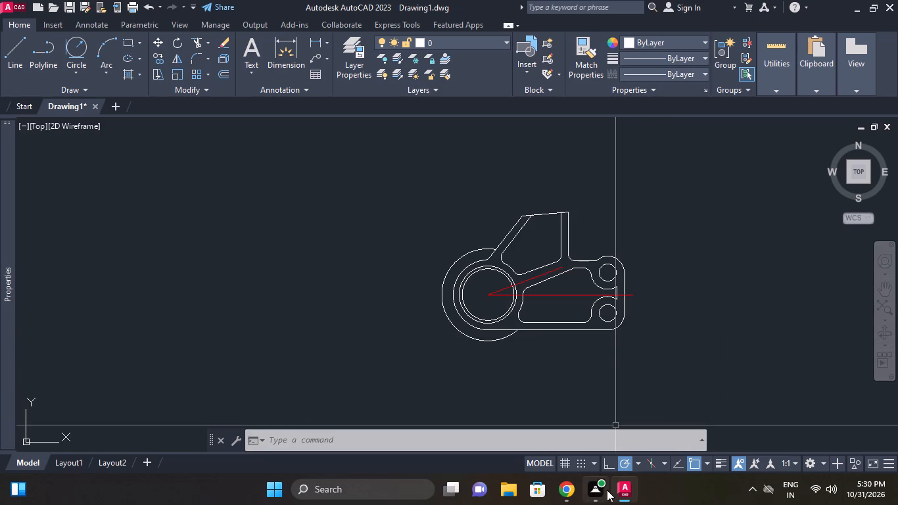
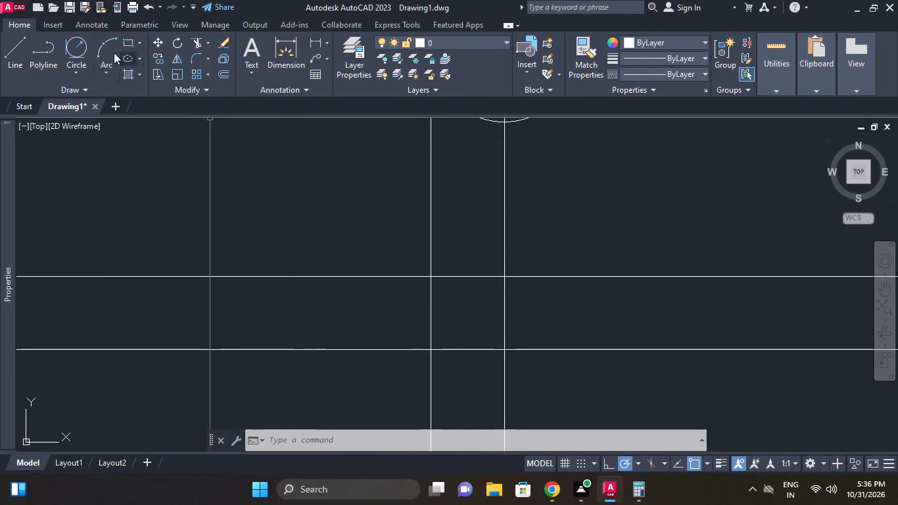
Draw connected lines through the construction-line intersections forming the bottom, outer side and top of a 25 by 25 box below the hub.
{"action": "left_click", "coordinate": [22, 46]}
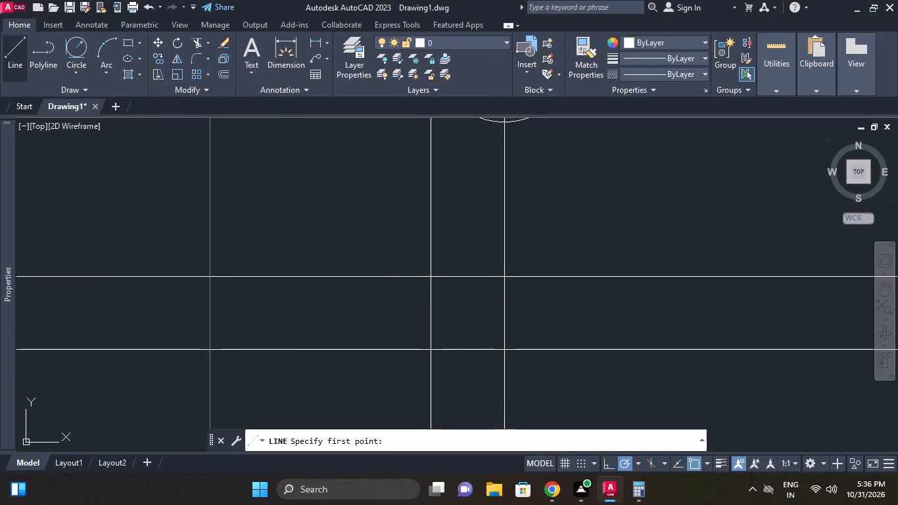
{"action": "scroll", "coordinate": [483, 327], "scroll_direction": "down", "scroll_amount": 1}
{"action": "scroll", "coordinate": [501, 339], "scroll_direction": "up", "scroll_amount": 1}
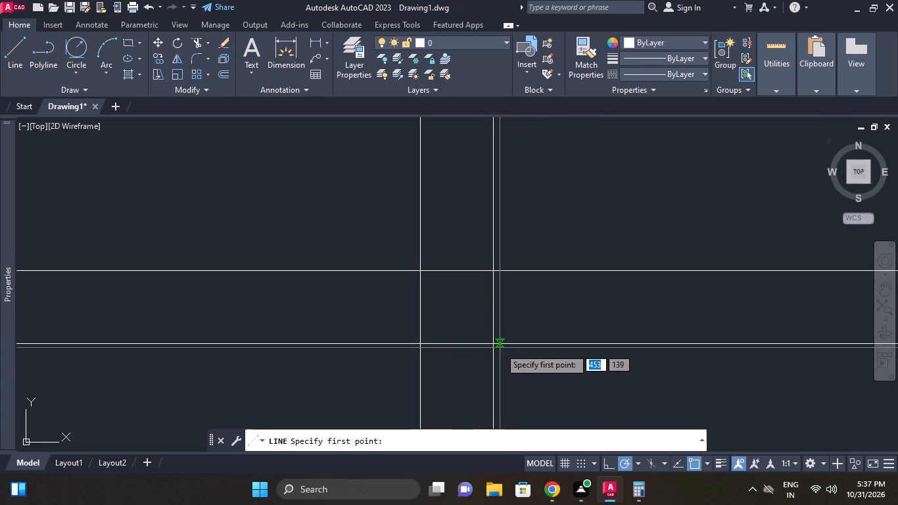
{"action": "left_click", "coordinate": [494, 348]}
{"action": "left_click", "coordinate": [419, 343]}
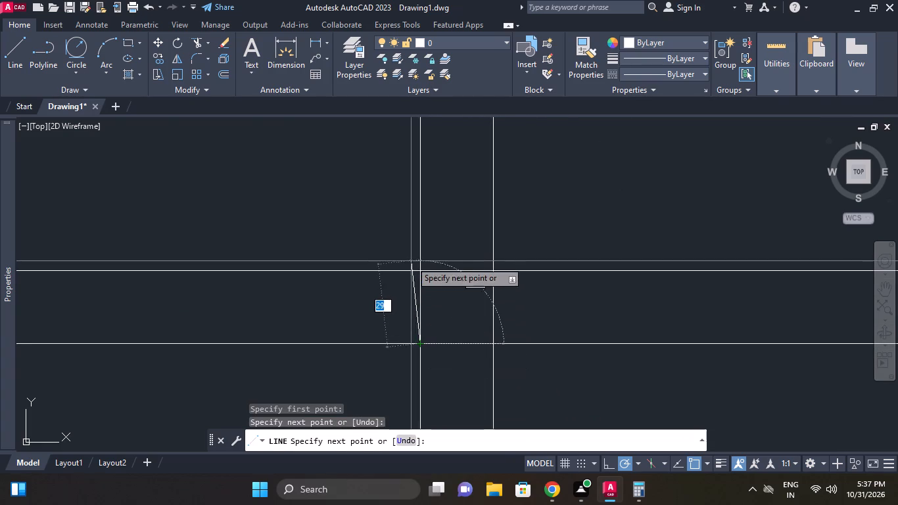
{"action": "left_click", "coordinate": [419, 269]}
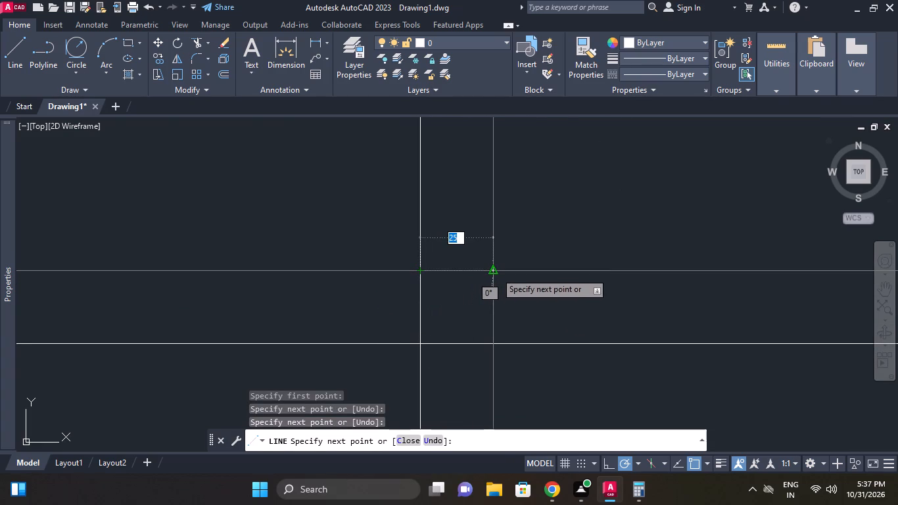
{"action": "left_click", "coordinate": [496, 270]}
{"action": "right_click", "coordinate": [529, 249]}
{"action": "left_click", "coordinate": [567, 258]}
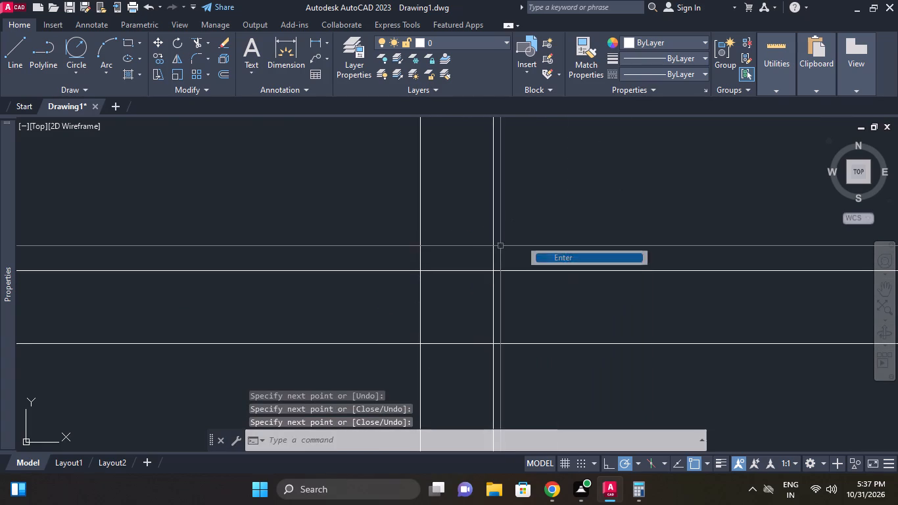
Erase the vertical construction line along the box's outer side and the horizontal construction line along its top.
{"action": "left_click", "coordinate": [476, 240]}
{"action": "left_click", "coordinate": [404, 224]}
{"action": "right_click", "coordinate": [521, 231]}
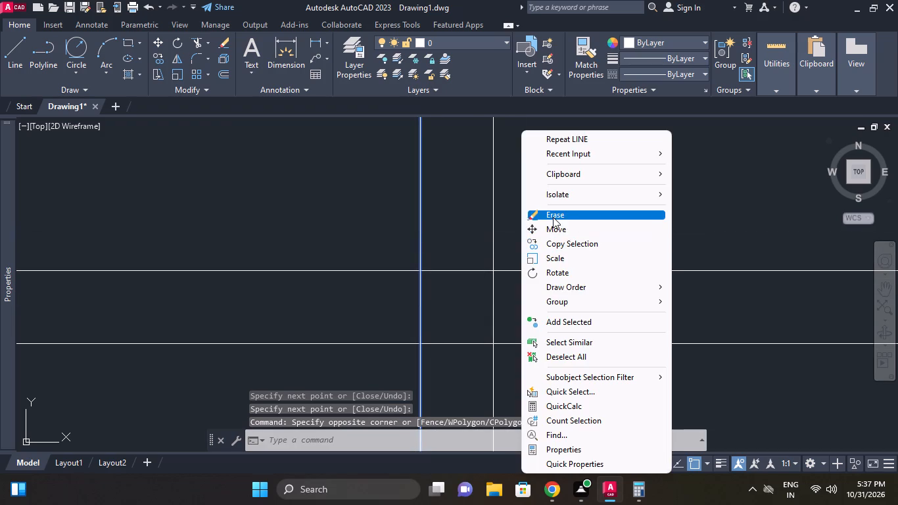
{"action": "left_click", "coordinate": [553, 217]}
{"action": "left_click_drag", "start_coordinate": [384, 301], "coordinate": [383, 295]}
{"action": "left_click", "coordinate": [364, 249]}
{"action": "right_click", "coordinate": [363, 244]}
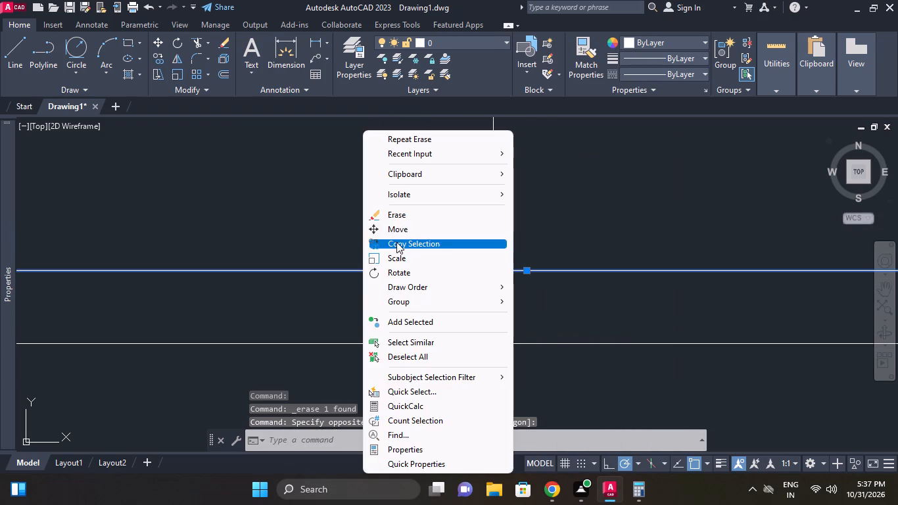
{"action": "left_click", "coordinate": [401, 220]}
Offset the horizontal construction line at the box's base upward by 33.5.
{"action": "middle_click", "coordinate": [473, 251]}
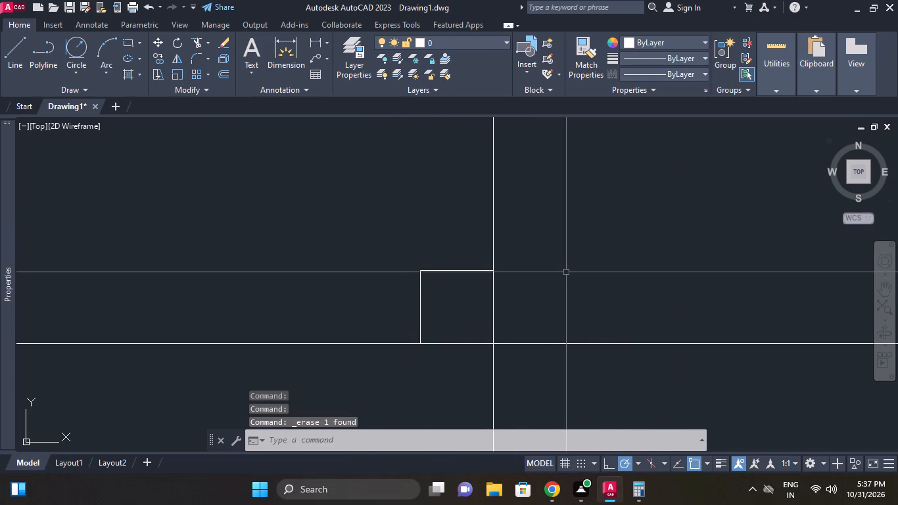
{"action": "type", "text": "O 33.5"}
{"action": "key", "text": "Return"}
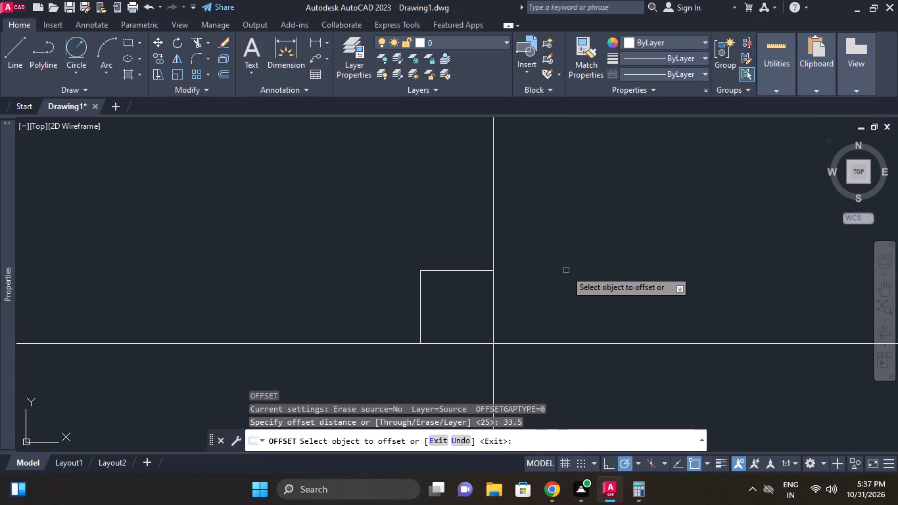
{"action": "left_click", "coordinate": [577, 343]}
{"action": "left_click", "coordinate": [577, 249]}
{"action": "right_click", "coordinate": [563, 184]}
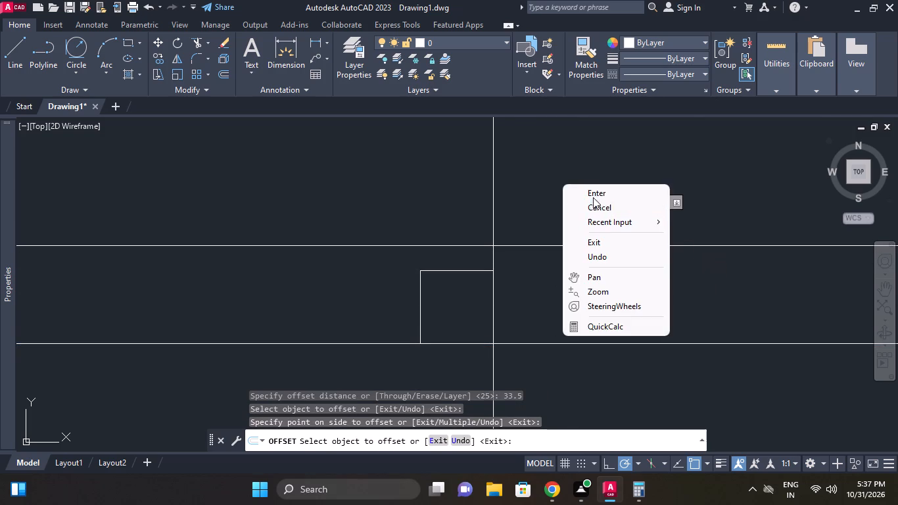
{"action": "left_click", "coordinate": [607, 193]}
Copy the vertical construction line from the hub centre to the left quadrant of the hub's second-largest circle.
{"action": "scroll", "coordinate": [600, 208], "scroll_direction": "down", "scroll_amount": 1}
{"action": "middle_click_drag", "start_coordinate": [600, 212], "coordinate": [590, 280]}
{"action": "middle_click_drag", "start_coordinate": [585, 224], "coordinate": [571, 268]}
{"action": "scroll", "coordinate": [475, 208], "scroll_direction": "up", "scroll_amount": 1}
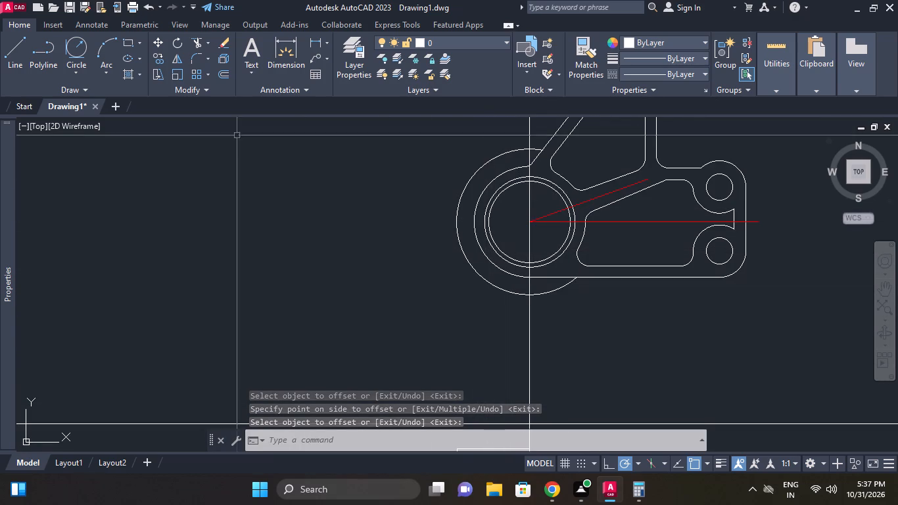
{"action": "left_click", "coordinate": [531, 206]}
{"action": "right_click", "coordinate": [529, 198]}
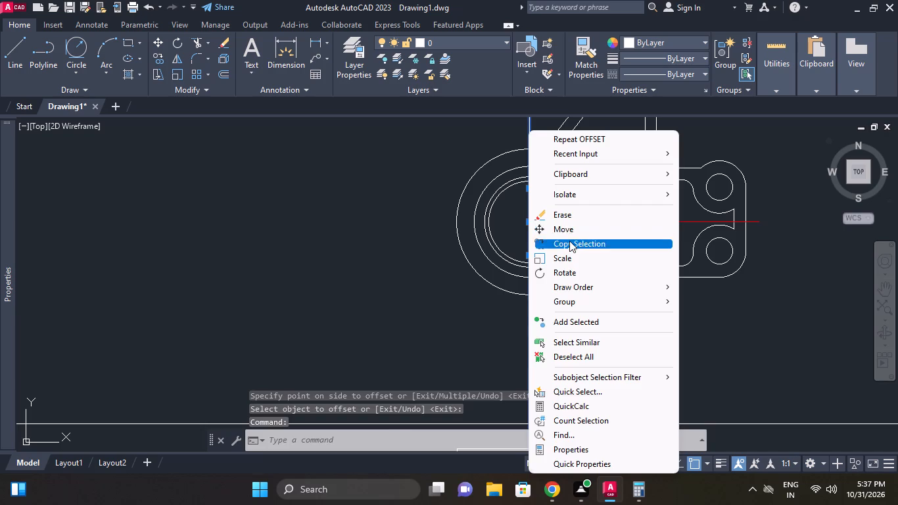
{"action": "left_click", "coordinate": [569, 241]}
{"action": "left_click", "coordinate": [527, 222]}
{"action": "left_click", "coordinate": [475, 220]}
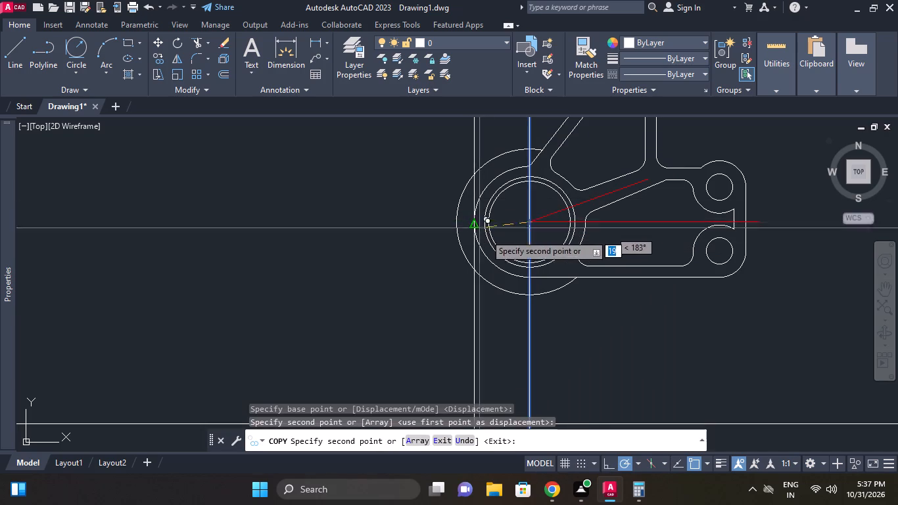
{"action": "middle_click_drag", "start_coordinate": [535, 251], "coordinate": [531, 164]}
{"action": "scroll", "coordinate": [530, 151], "scroll_direction": "down", "scroll_amount": 2}
{"action": "right_click", "coordinate": [546, 202]}
{"action": "left_click", "coordinate": [571, 212]}
Draw a short vertical line along the copied construction line from the box's top edge up to the offset horizontal line.
{"action": "scroll", "coordinate": [517, 223], "scroll_direction": "up", "scroll_amount": 2}
{"action": "left_click", "coordinate": [6, 46]}
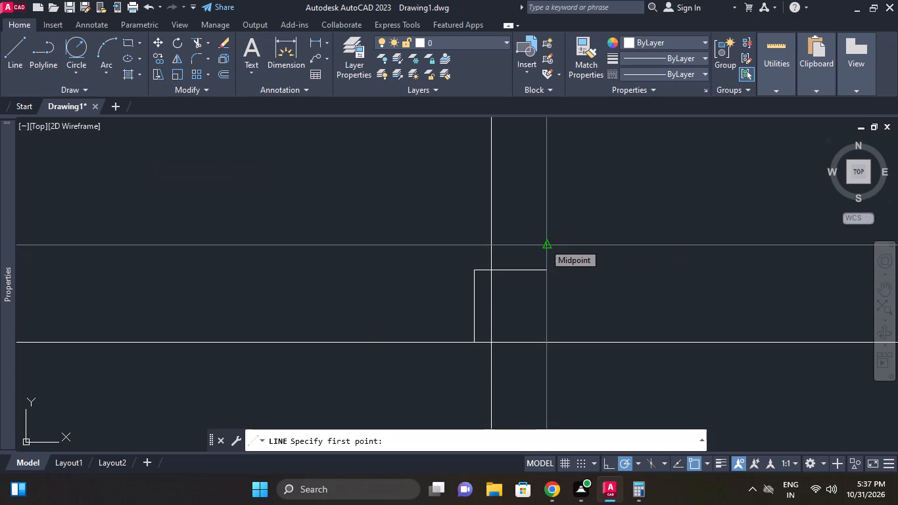
{"action": "left_click", "coordinate": [491, 272]}
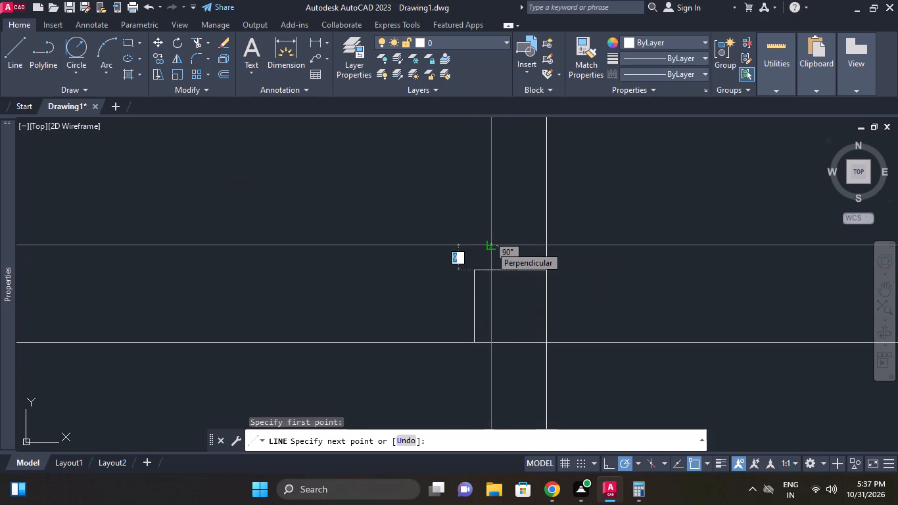
{"action": "left_click", "coordinate": [490, 246]}
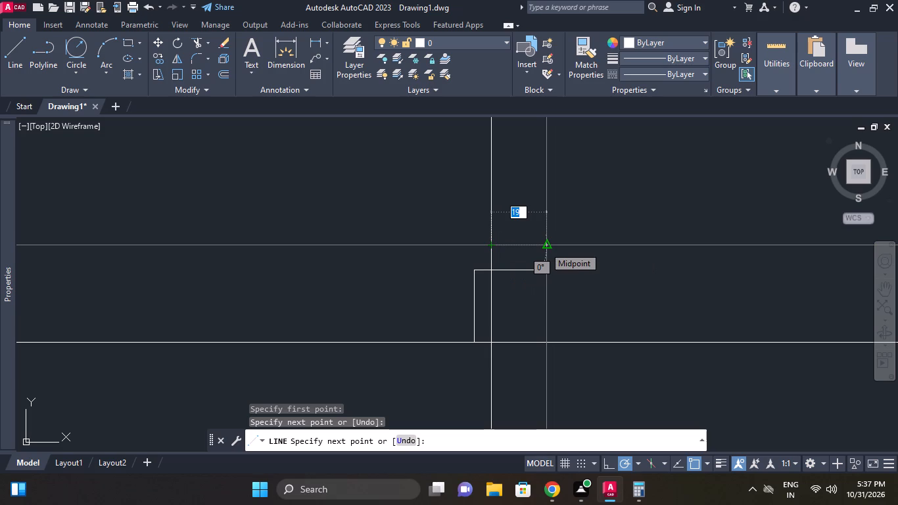
{"action": "key", "text": "Escape"}
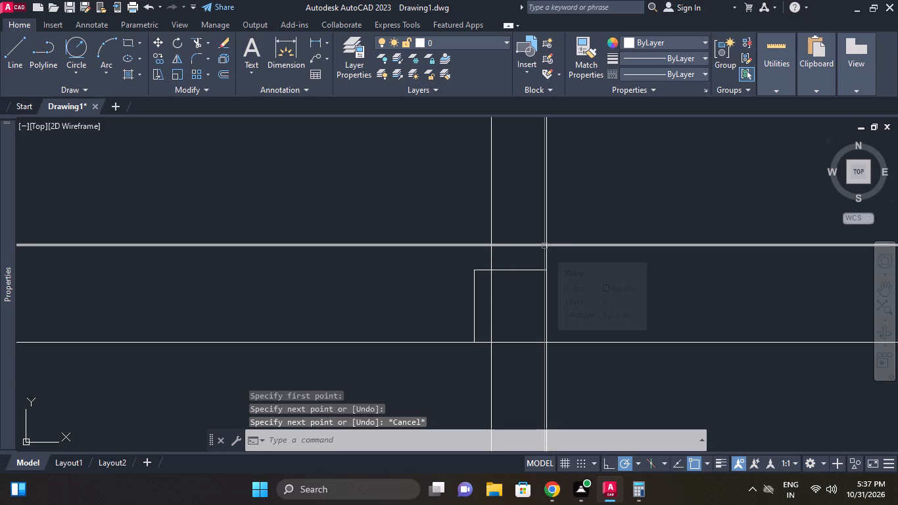
Erase the copied vertical construction line and the offset horizontal construction line above the box.
{"action": "scroll", "coordinate": [619, 244], "scroll_direction": "down", "scroll_amount": 1}
{"action": "middle_click", "coordinate": [619, 244]}
{"action": "middle_click_drag", "start_coordinate": [600, 272], "coordinate": [585, 316]}
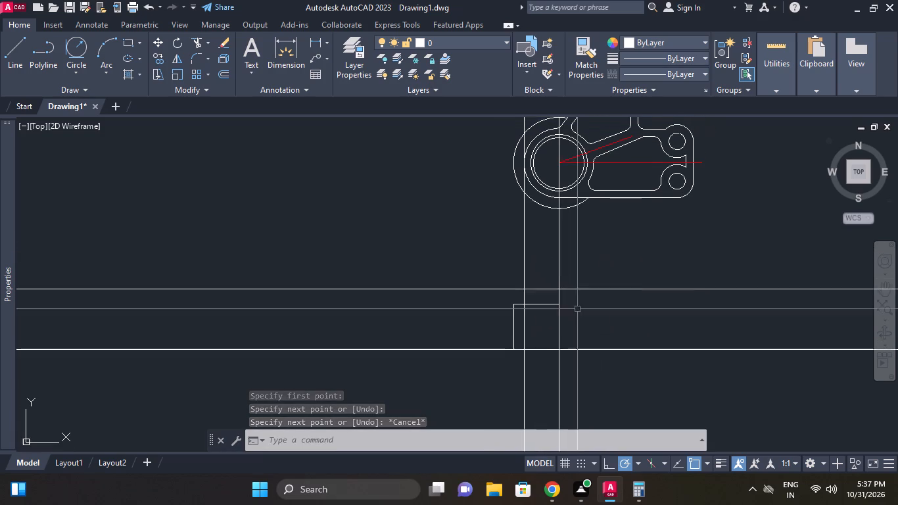
{"action": "left_click", "coordinate": [536, 267]}
{"action": "left_click", "coordinate": [502, 262]}
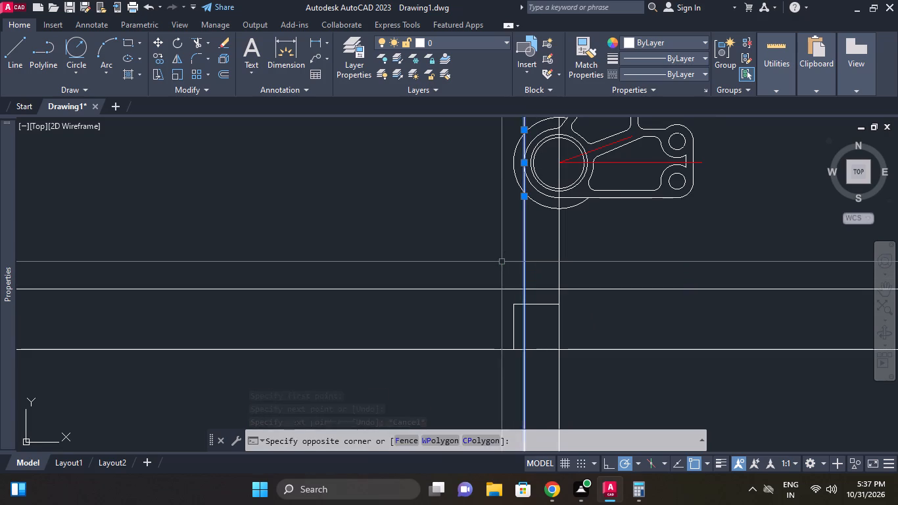
{"action": "key", "text": "e"}
{"action": "key", "text": "space"}
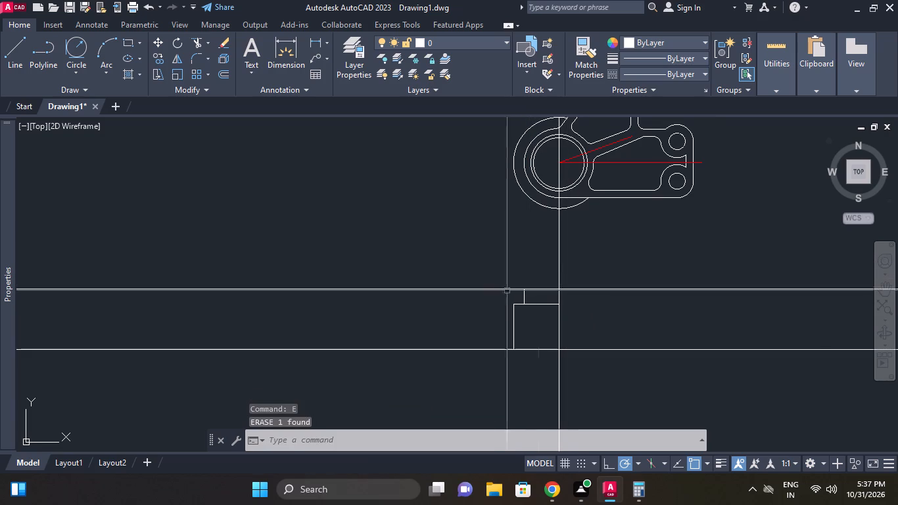
{"action": "left_click", "coordinate": [484, 287]}
{"action": "key", "text": "space"}
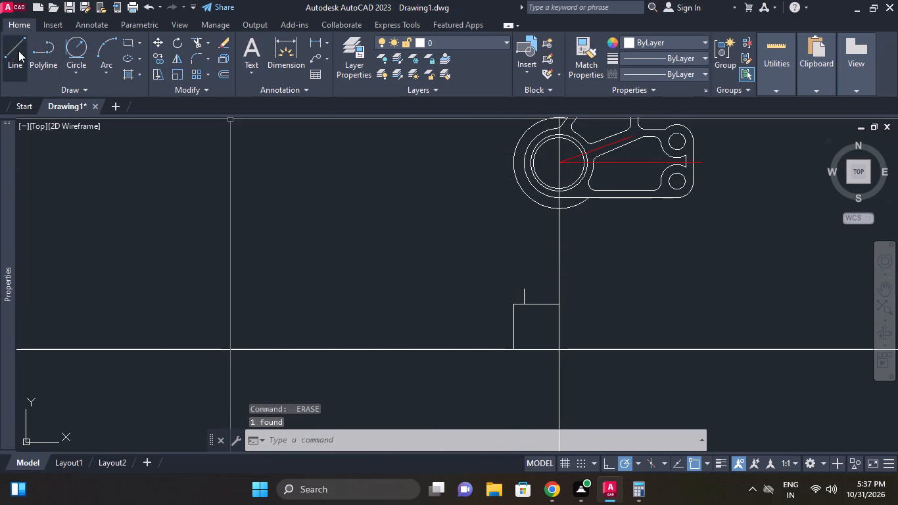
Copy the vertical construction line from the hub centre to the right quadrants of the hub's two innermost circles.
{"action": "left_click", "coordinate": [582, 260]}
{"action": "left_click", "coordinate": [554, 243]}
{"action": "right_click", "coordinate": [678, 252]}
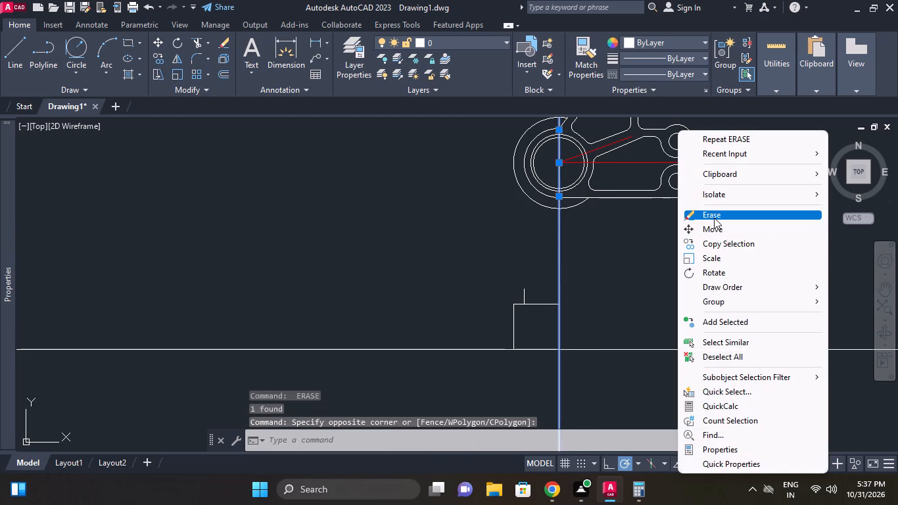
{"action": "left_click", "coordinate": [719, 247]}
{"action": "scroll", "coordinate": [617, 187], "scroll_direction": "up", "scroll_amount": 2}
{"action": "middle_click_drag", "start_coordinate": [617, 188], "coordinate": [615, 254]}
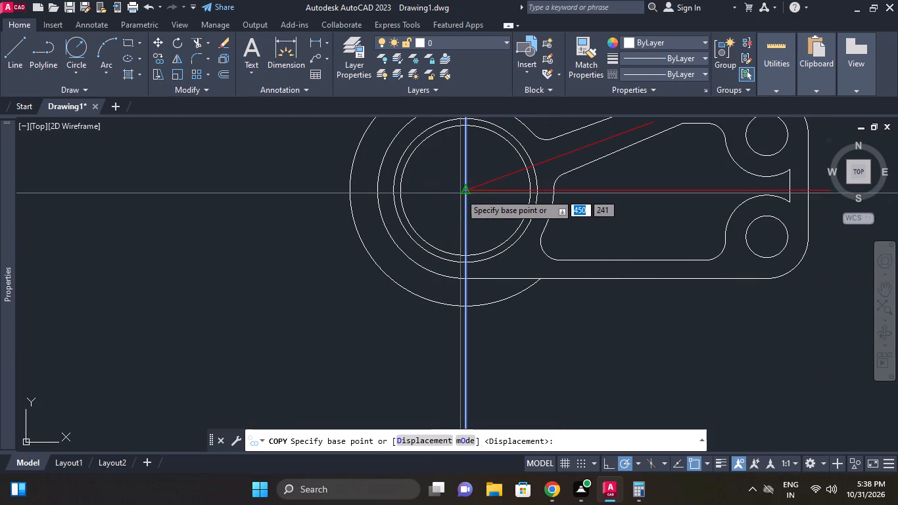
{"action": "left_click", "coordinate": [463, 193]}
{"action": "left_click", "coordinate": [528, 191]}
{"action": "left_click", "coordinate": [539, 191]}
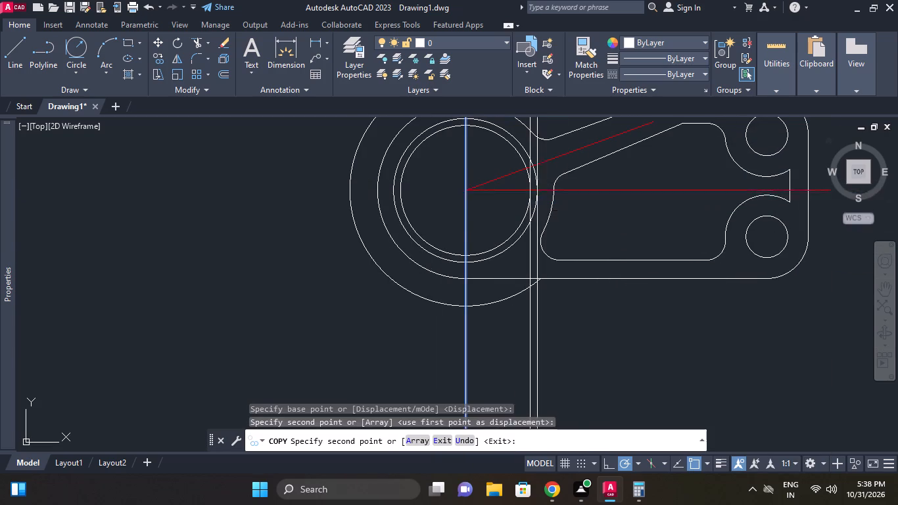
{"action": "right_click", "coordinate": [609, 234]}
{"action": "left_click", "coordinate": [663, 251]}
Draw a horizontal line from the short vertical line's upper end, extending just past both copied vertical construction lines.
{"action": "middle_click_drag", "start_coordinate": [642, 264], "coordinate": [607, 159]}
{"action": "middle_click_drag", "start_coordinate": [611, 258], "coordinate": [600, 168]}
{"action": "middle_click_drag", "start_coordinate": [603, 243], "coordinate": [599, 209]}
{"action": "scroll", "coordinate": [602, 243], "scroll_direction": "down", "scroll_amount": 1}
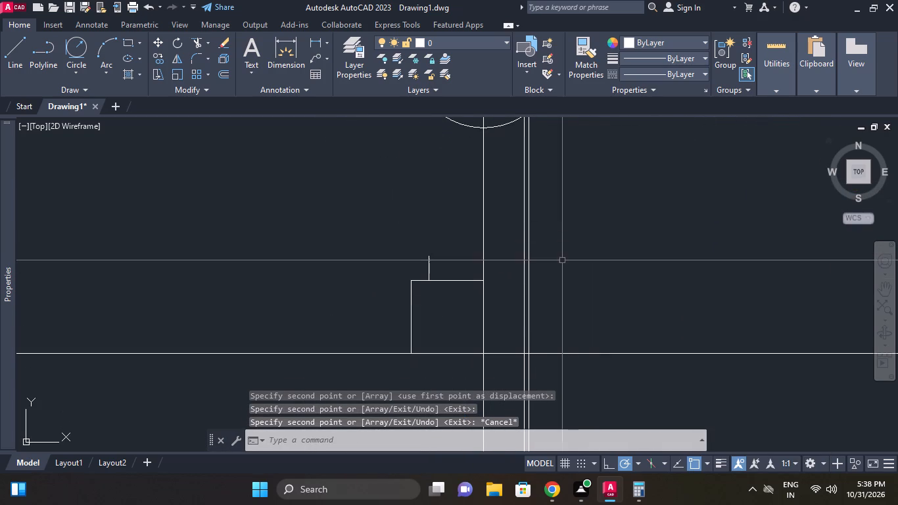
{"action": "middle_click_drag", "start_coordinate": [561, 246], "coordinate": [563, 239]}
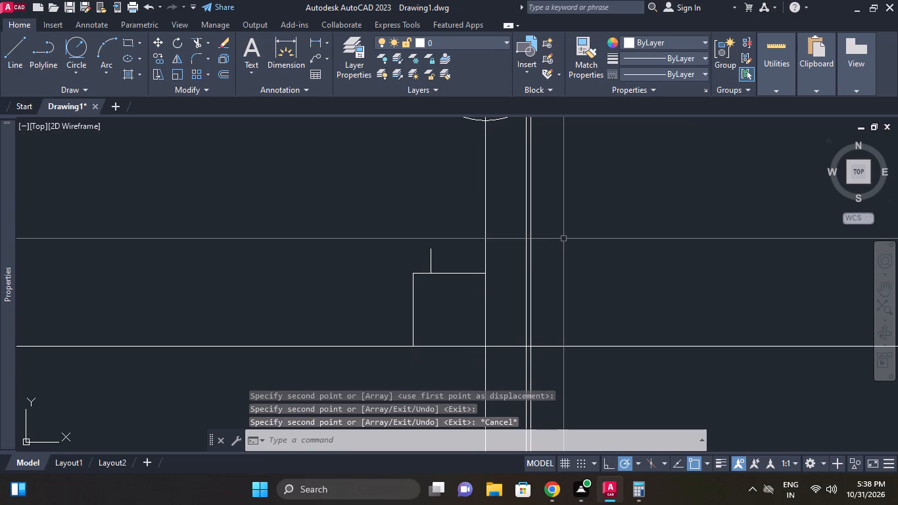
{"action": "middle_click_drag", "start_coordinate": [536, 273], "coordinate": [546, 310]}
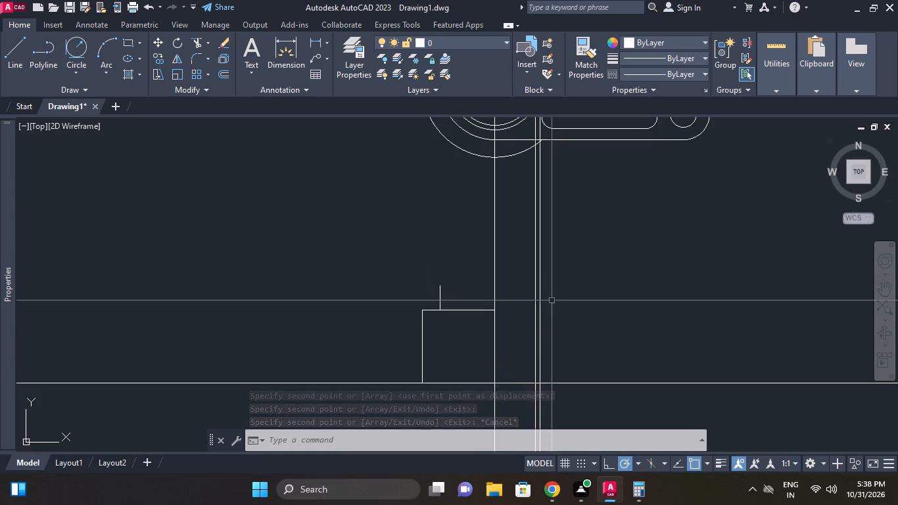
{"action": "middle_click_drag", "start_coordinate": [551, 301], "coordinate": [555, 268]}
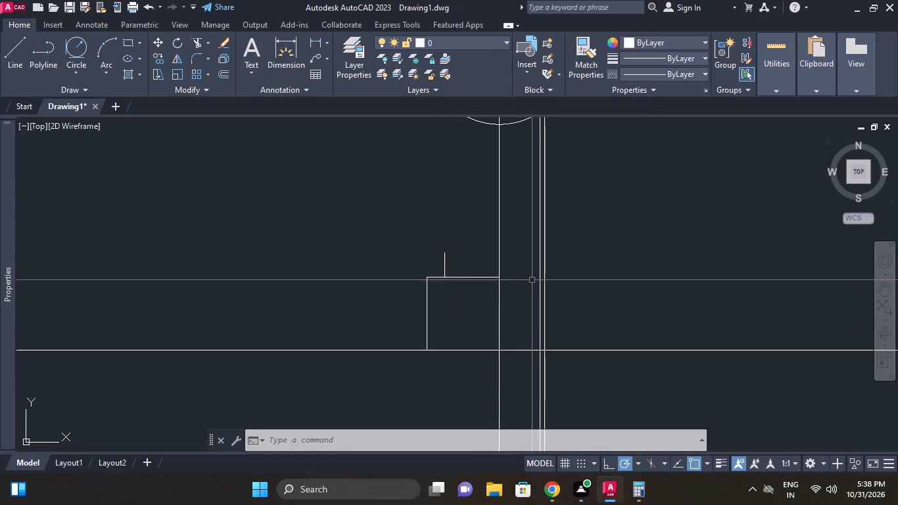
{"action": "scroll", "coordinate": [511, 279], "scroll_direction": "up", "scroll_amount": 1}
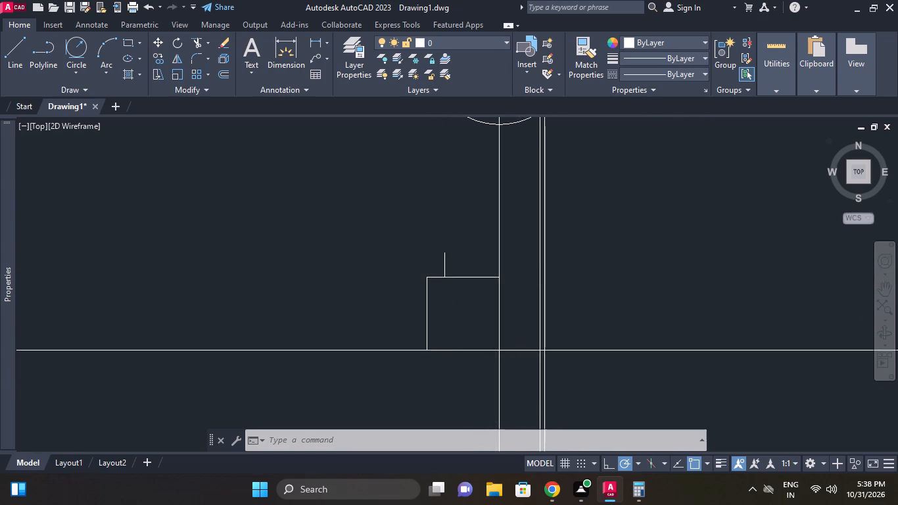
{"action": "left_click", "coordinate": [16, 43]}
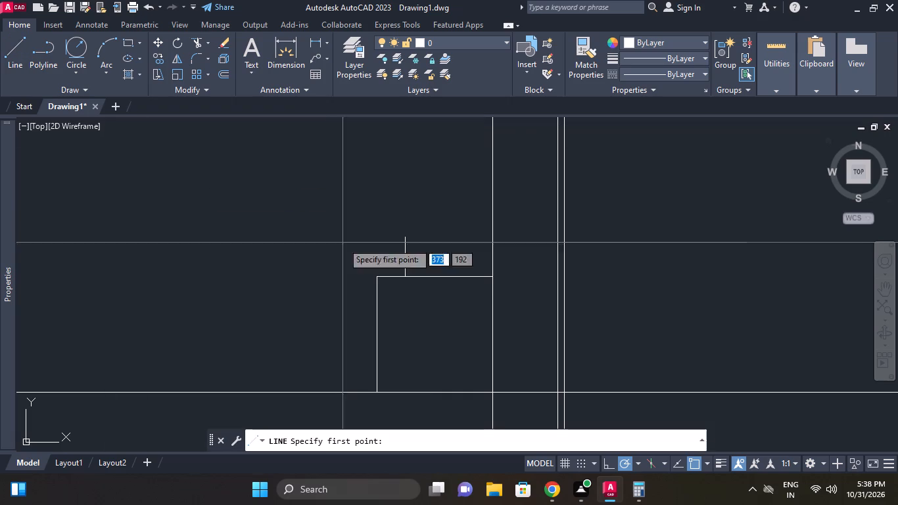
{"action": "left_click", "coordinate": [402, 239]}
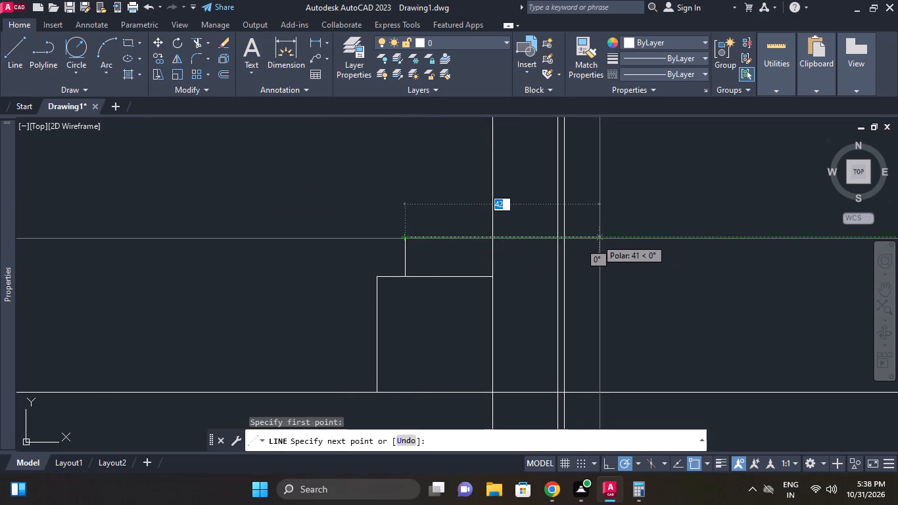
{"action": "left_click", "coordinate": [590, 239]}
{"action": "right_click", "coordinate": [596, 234]}
{"action": "left_click", "coordinate": [608, 239]}
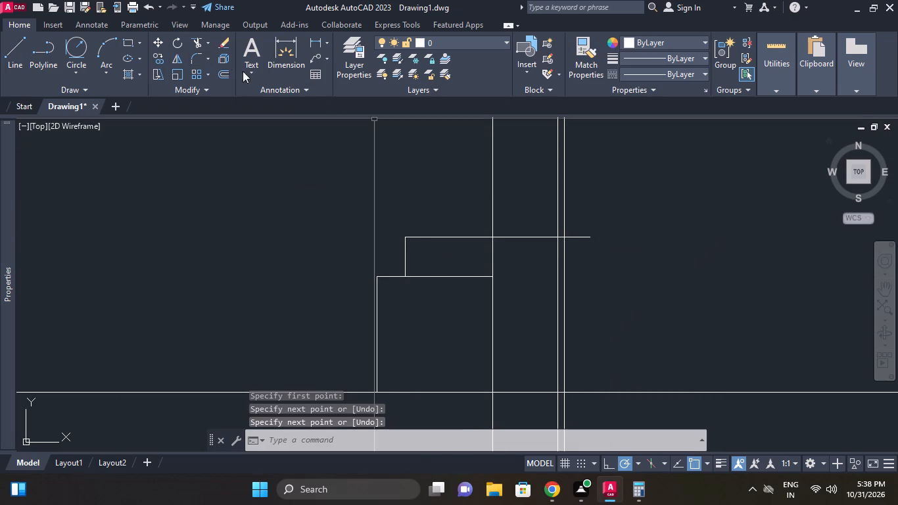
Trim the horizontal line's overhang beyond the outermost copied vertical construction line.
{"action": "left_click", "coordinate": [191, 41]}
{"action": "right_click", "coordinate": [250, 163]}
{"action": "left_click", "coordinate": [279, 168]}
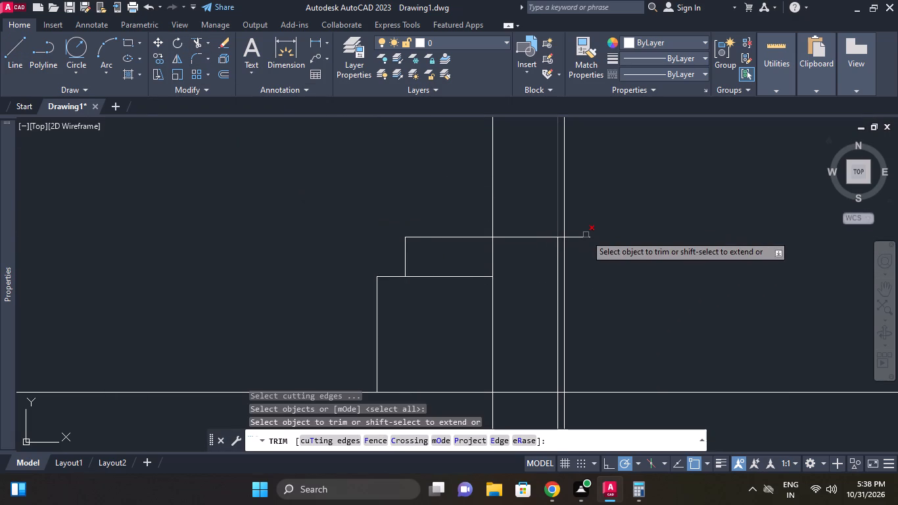
{"action": "left_click", "coordinate": [586, 235]}
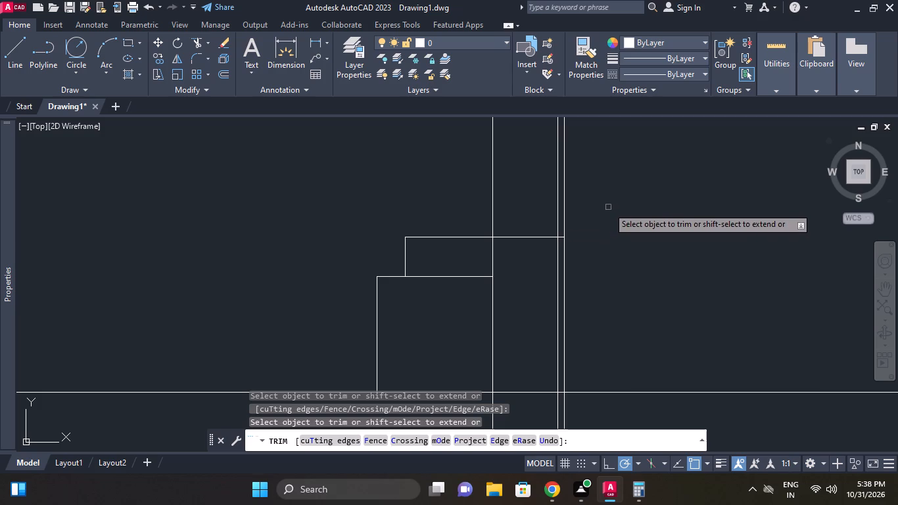
{"action": "key", "text": "Escape"}
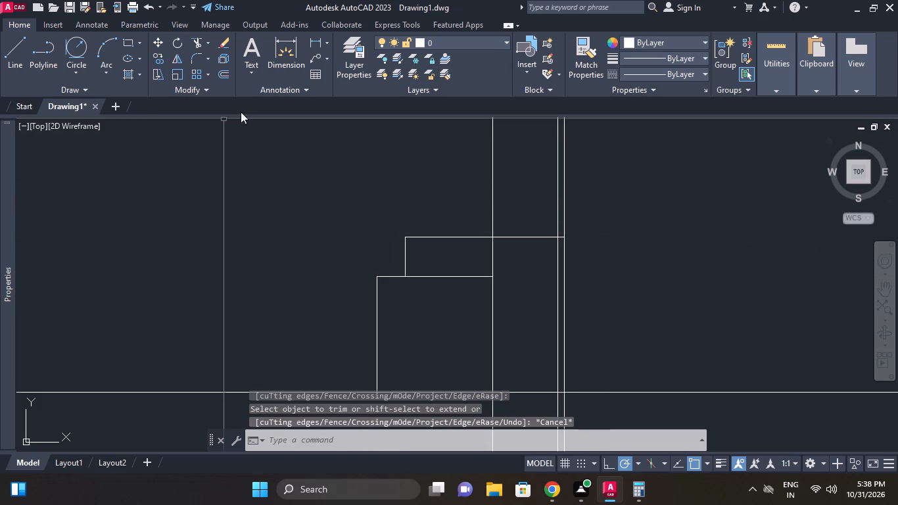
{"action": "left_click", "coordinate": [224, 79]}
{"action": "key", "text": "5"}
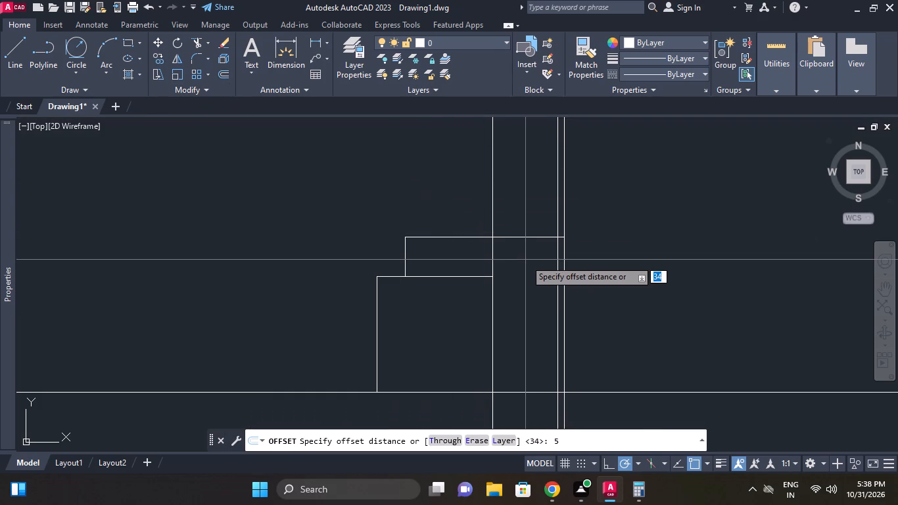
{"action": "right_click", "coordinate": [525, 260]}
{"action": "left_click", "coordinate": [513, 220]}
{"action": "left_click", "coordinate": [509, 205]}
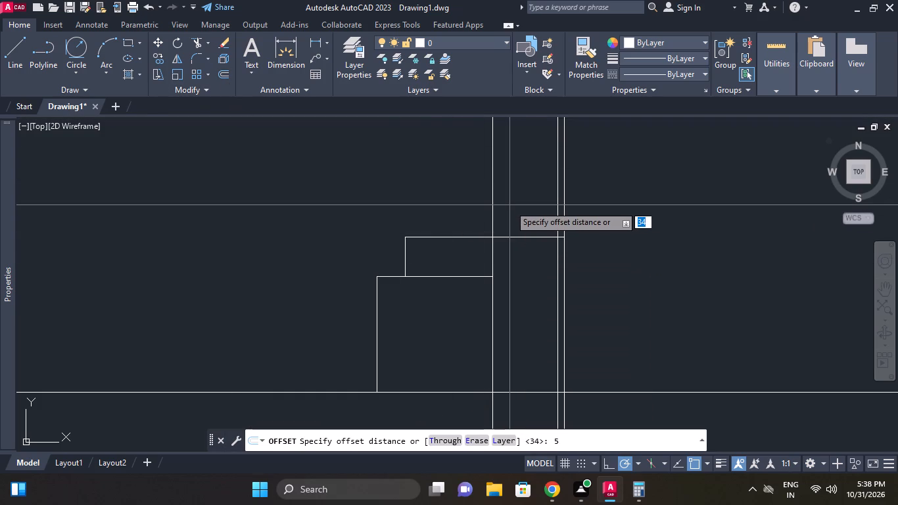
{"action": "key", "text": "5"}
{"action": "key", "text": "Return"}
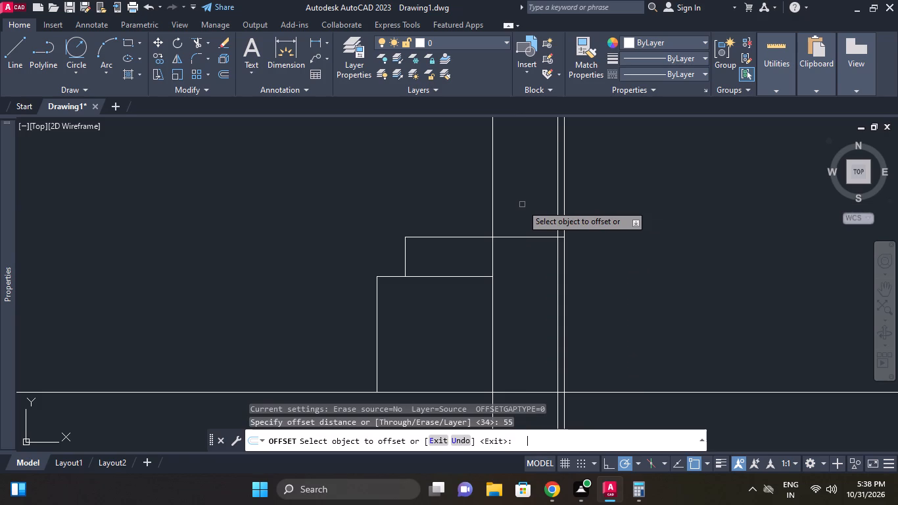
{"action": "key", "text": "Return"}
Offset the section view's top horizontal line by 5 downwards.
{"action": "key", "text": "Return"}
{"action": "key", "text": "5"}
{"action": "key", "text": "Return"}
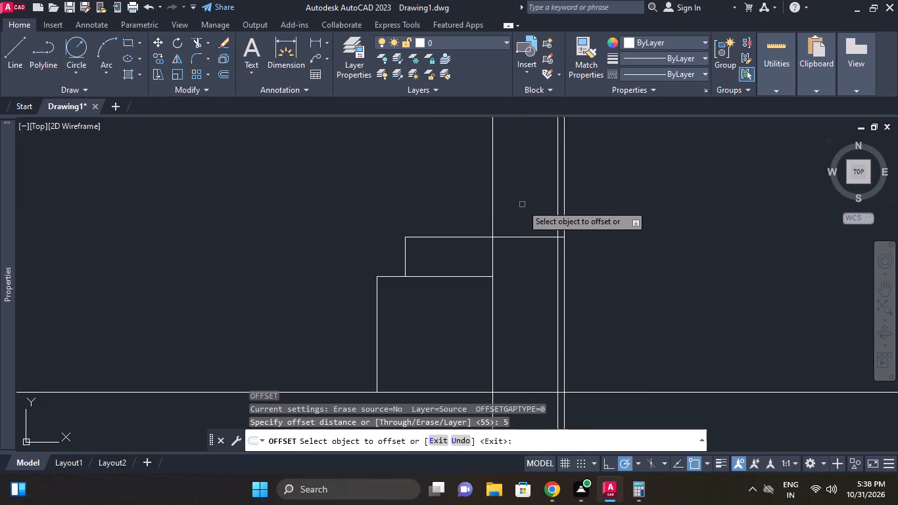
{"action": "left_click", "coordinate": [529, 235]}
{"action": "left_click", "coordinate": [532, 252]}
{"action": "right_click", "coordinate": [666, 235]}
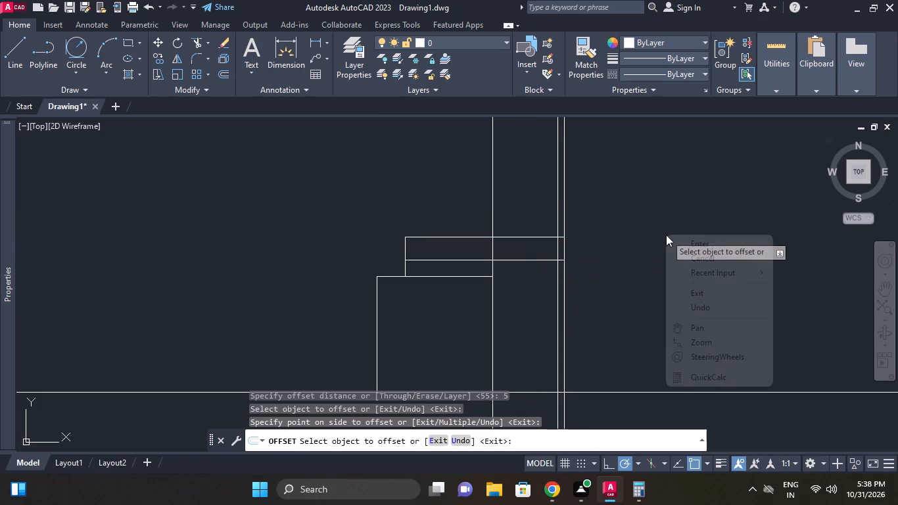
{"action": "left_click", "coordinate": [684, 244]}
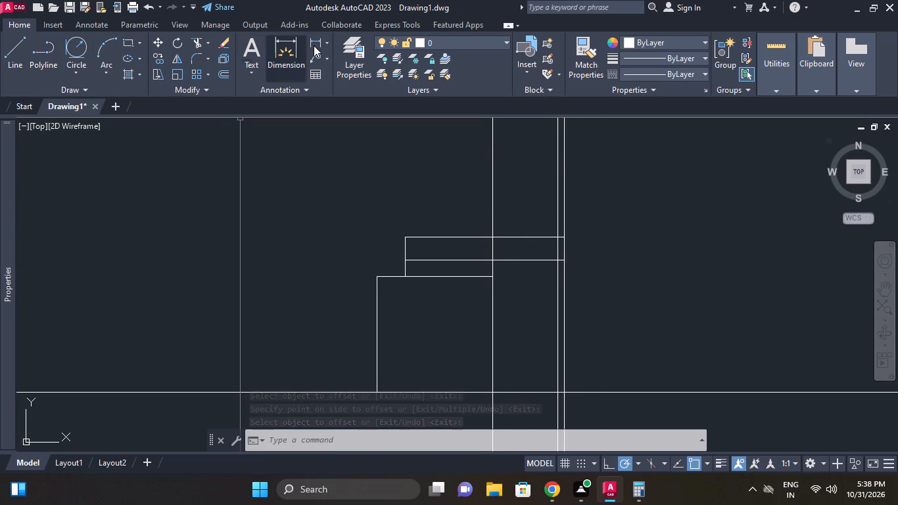
Trim the offset line beside the centre line, the inner vertical between the horizontals, and the outer vertical down to the base line.
{"action": "left_click", "coordinate": [201, 44]}
{"action": "right_click", "coordinate": [323, 163]}
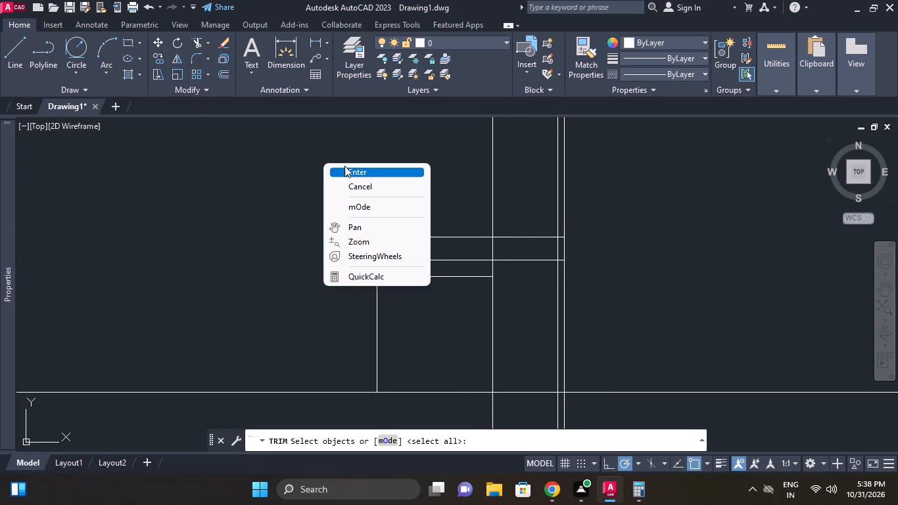
{"action": "left_click", "coordinate": [345, 168]}
{"action": "left_click", "coordinate": [445, 259]}
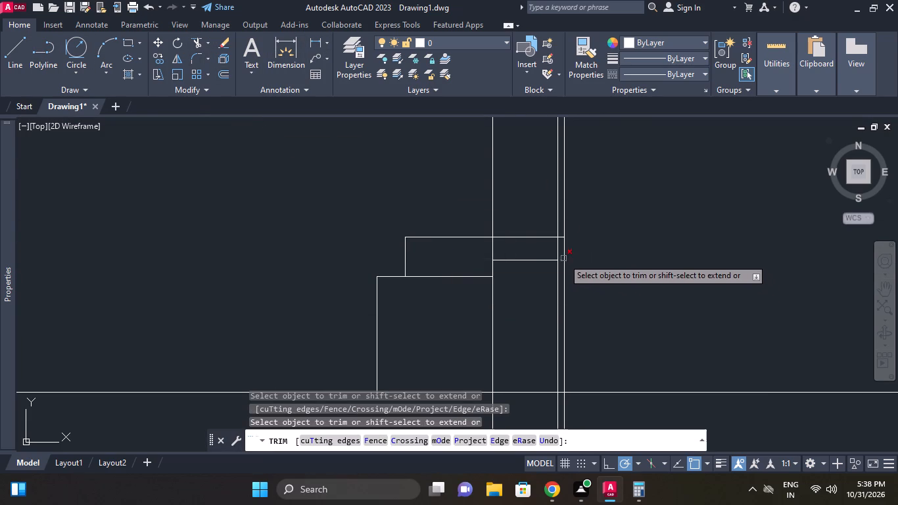
{"action": "left_click", "coordinate": [556, 254]}
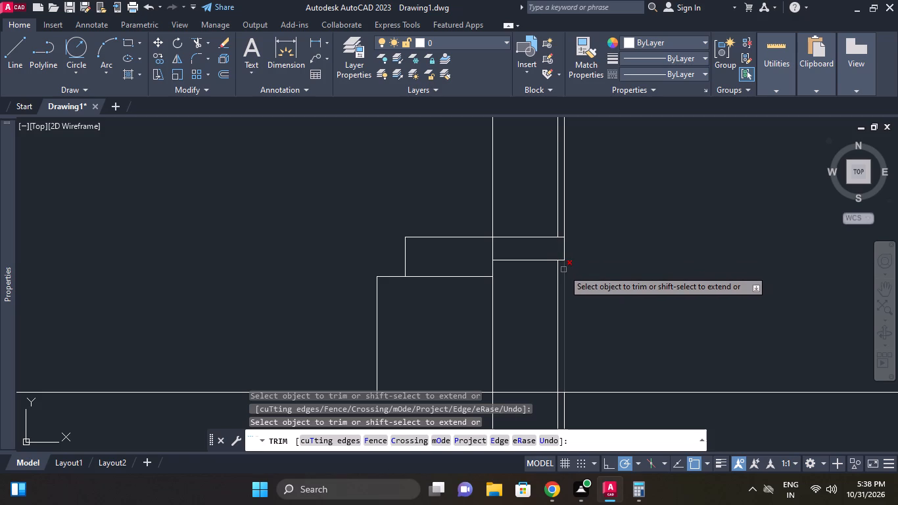
{"action": "left_click", "coordinate": [563, 270]}
{"action": "right_click", "coordinate": [580, 221]}
{"action": "left_click", "coordinate": [594, 226]}
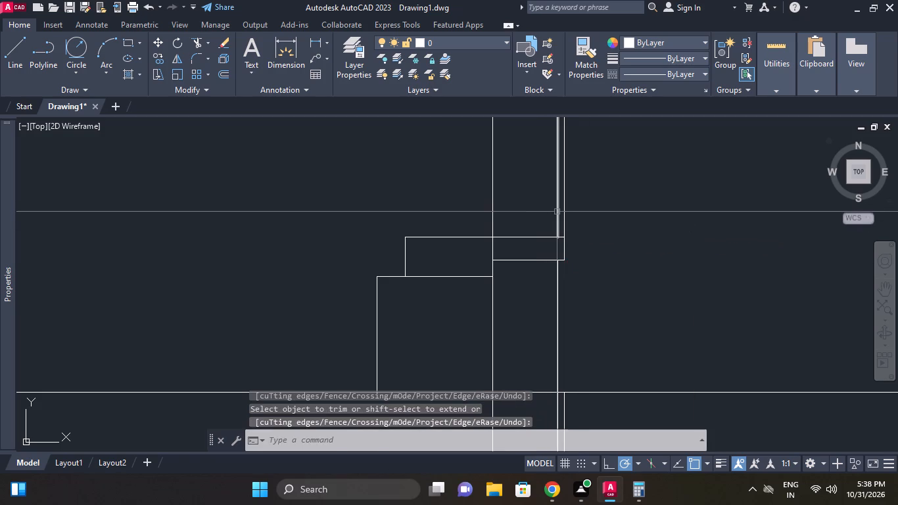
Erase the two copied vertical construction line pieces that rise above the section view's top line.
{"action": "left_click", "coordinate": [557, 212]}
{"action": "left_click", "coordinate": [567, 208]}
{"action": "left_click", "coordinate": [561, 201]}
{"action": "right_click", "coordinate": [588, 201]}
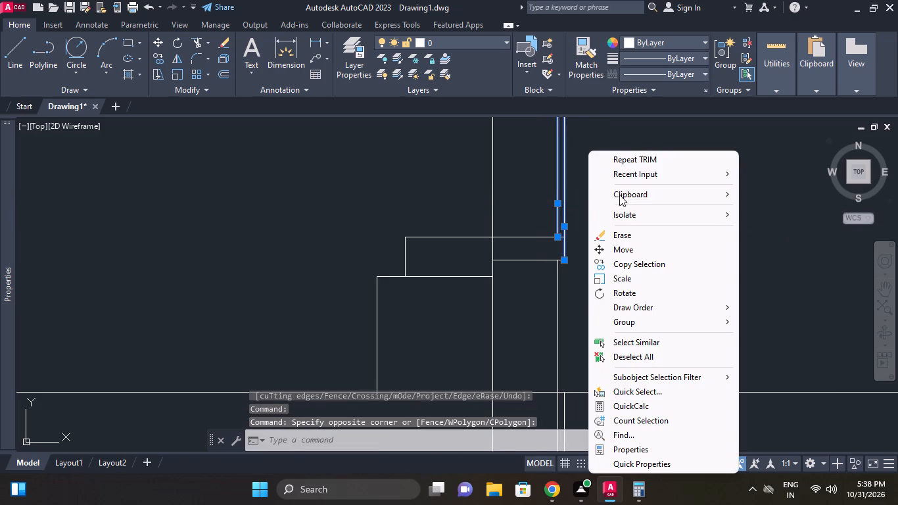
{"action": "left_click", "coordinate": [629, 235]}
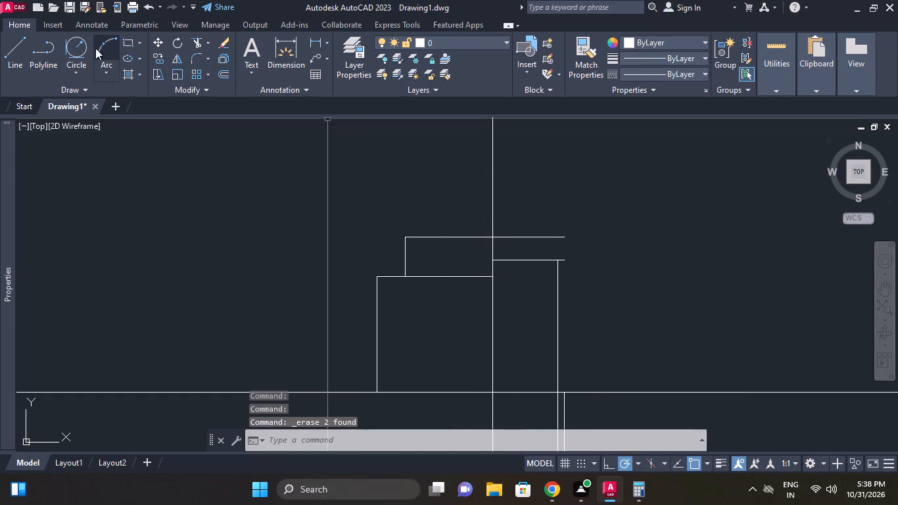
Draw a vertical line joining the outer ends of the offset line and the top line to close the small step.
{"action": "left_click", "coordinate": [28, 51]}
{"action": "left_click", "coordinate": [25, 52]}
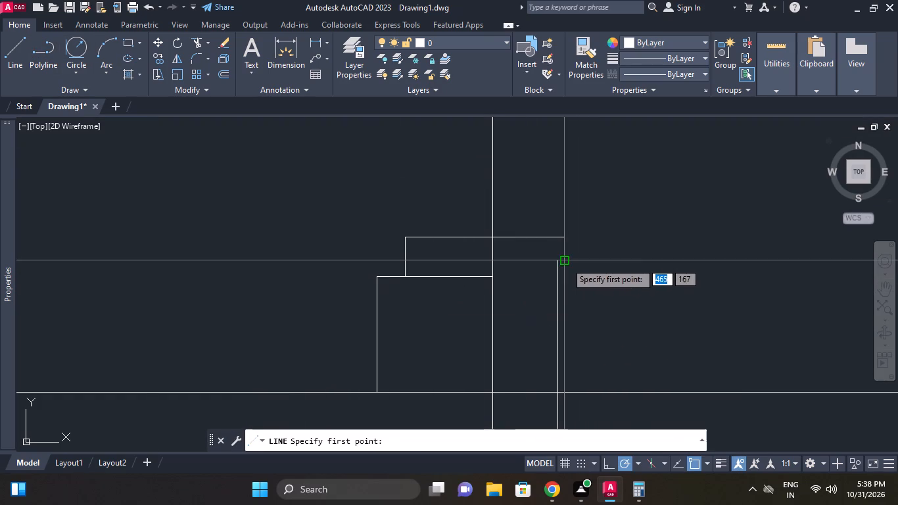
{"action": "left_click", "coordinate": [565, 260]}
{"action": "left_click", "coordinate": [569, 239]}
{"action": "right_click", "coordinate": [597, 229]}
{"action": "left_click", "coordinate": [627, 252]}
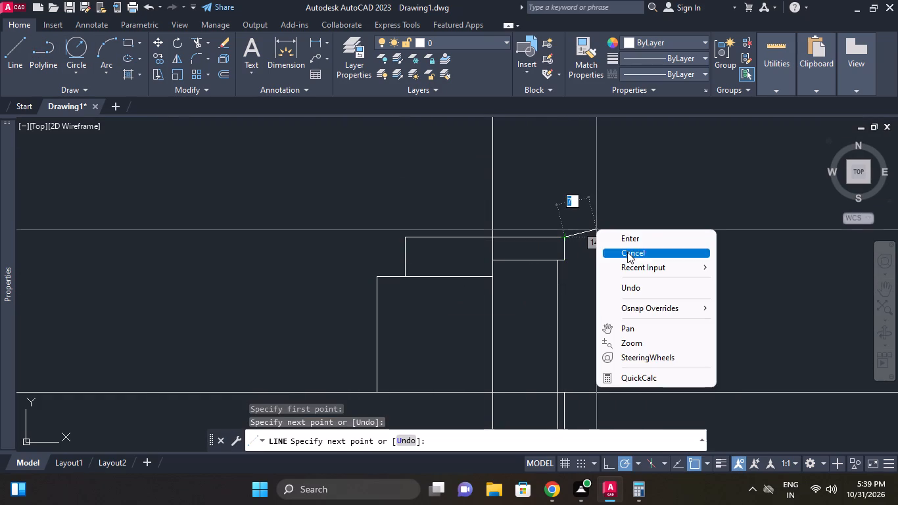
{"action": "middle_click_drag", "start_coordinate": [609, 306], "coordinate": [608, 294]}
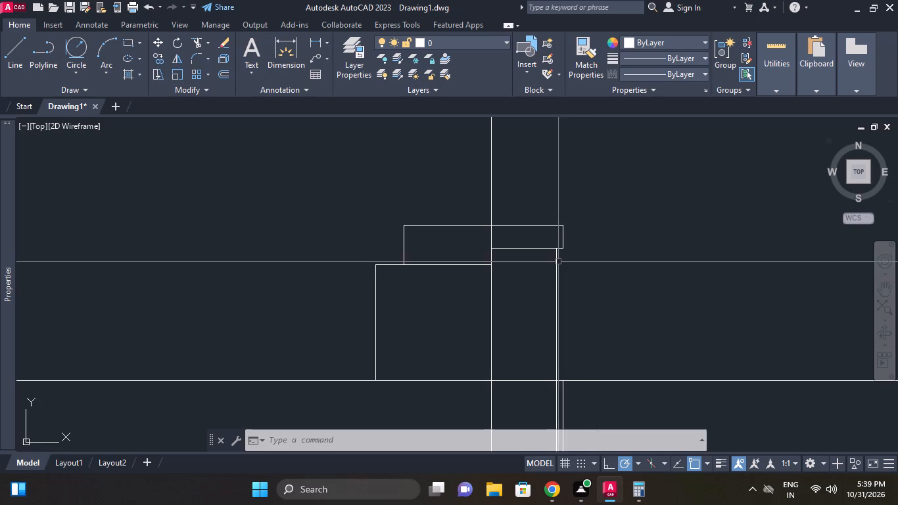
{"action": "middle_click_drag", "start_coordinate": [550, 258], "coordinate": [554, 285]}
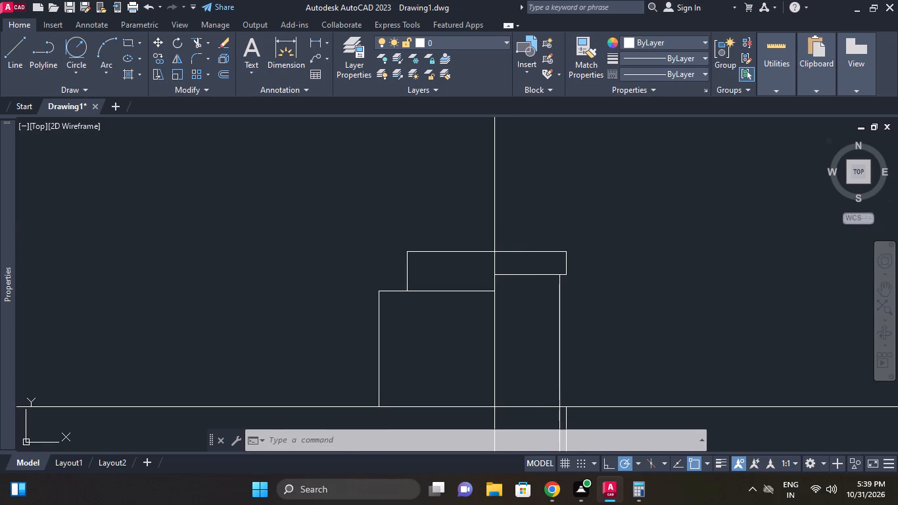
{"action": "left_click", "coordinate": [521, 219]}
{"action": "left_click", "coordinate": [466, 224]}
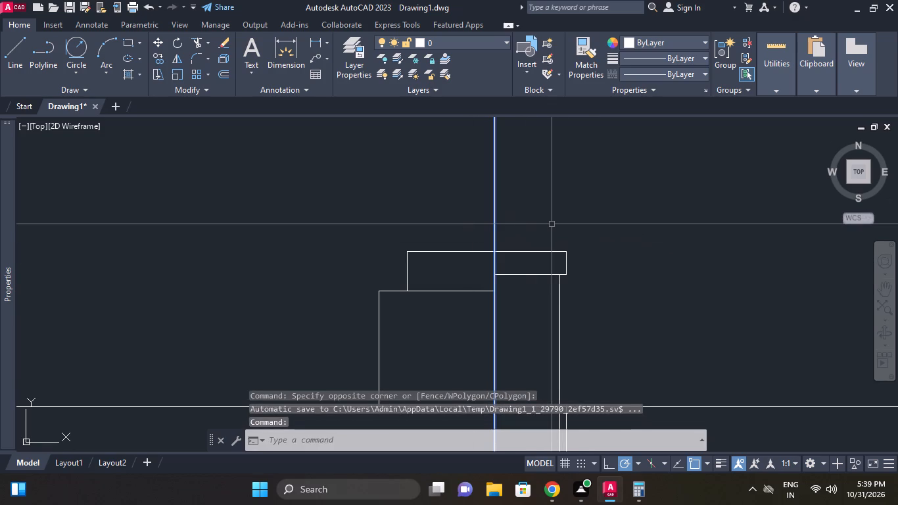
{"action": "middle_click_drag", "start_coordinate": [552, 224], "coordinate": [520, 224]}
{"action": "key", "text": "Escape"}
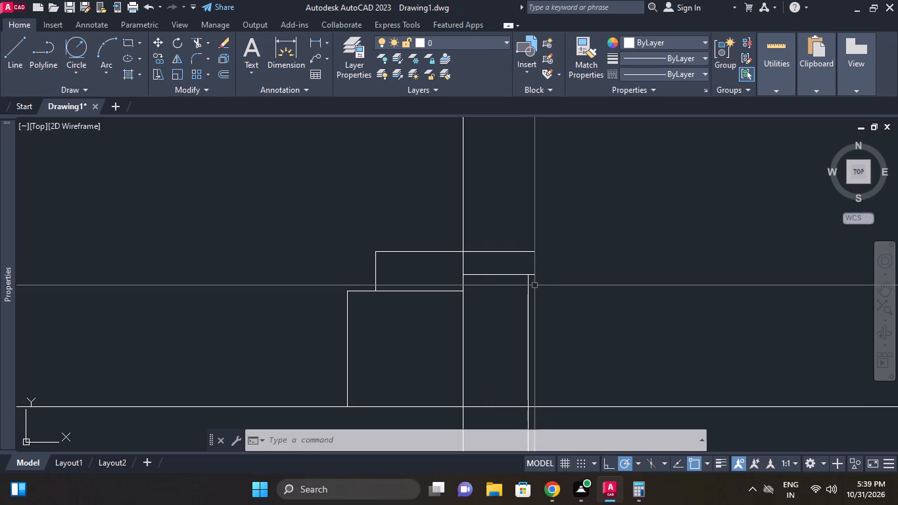
Copy the vertical construction line from the hub centre to the inner edge of the arm pocket next to the hub.
{"action": "middle_click_drag", "start_coordinate": [525, 279], "coordinate": [519, 309]}
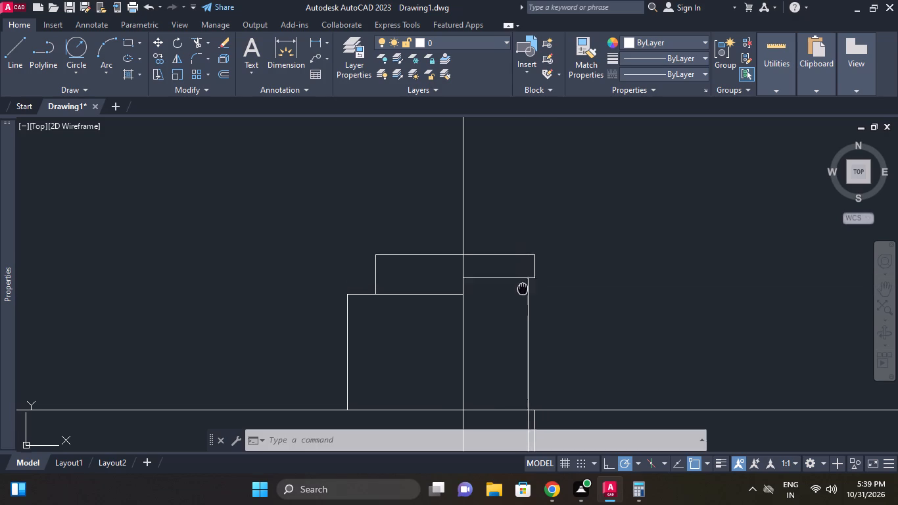
{"action": "middle_click_drag", "start_coordinate": [519, 309], "coordinate": [514, 340]}
{"action": "scroll", "coordinate": [531, 251], "scroll_direction": "down", "scroll_amount": 2}
{"action": "middle_click_drag", "start_coordinate": [531, 253], "coordinate": [533, 312]}
{"action": "scroll", "coordinate": [506, 209], "scroll_direction": "up", "scroll_amount": 1}
{"action": "left_click", "coordinate": [505, 218]}
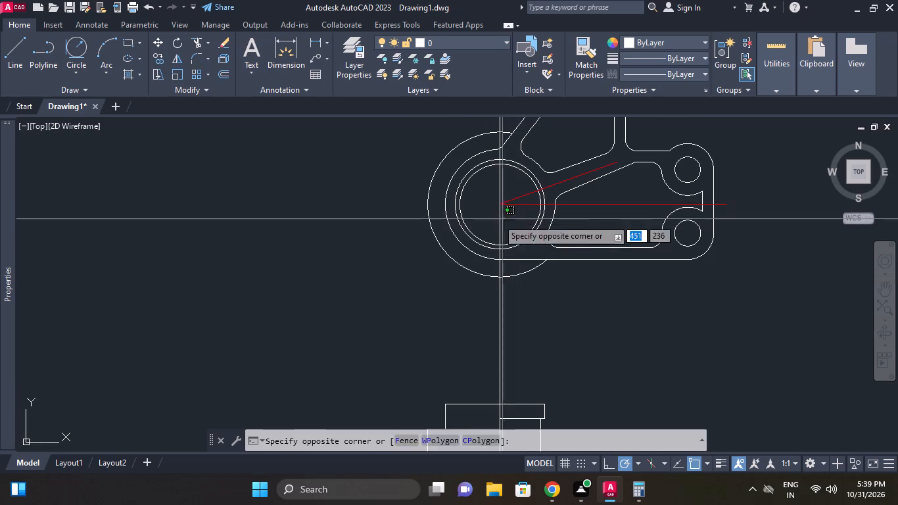
{"action": "left_click", "coordinate": [481, 220]}
{"action": "right_click", "coordinate": [486, 217]}
{"action": "left_click", "coordinate": [529, 242]}
{"action": "scroll", "coordinate": [510, 204], "scroll_direction": "up", "scroll_amount": 1}
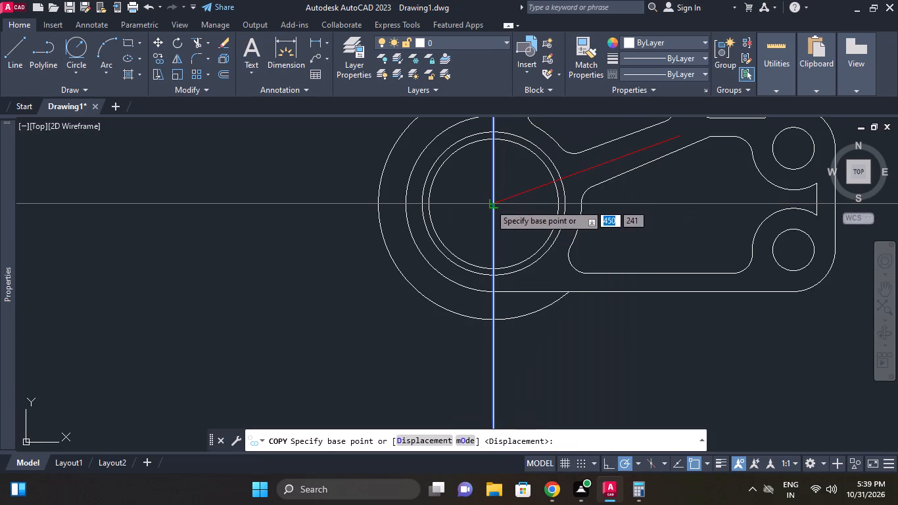
{"action": "left_click", "coordinate": [489, 204]}
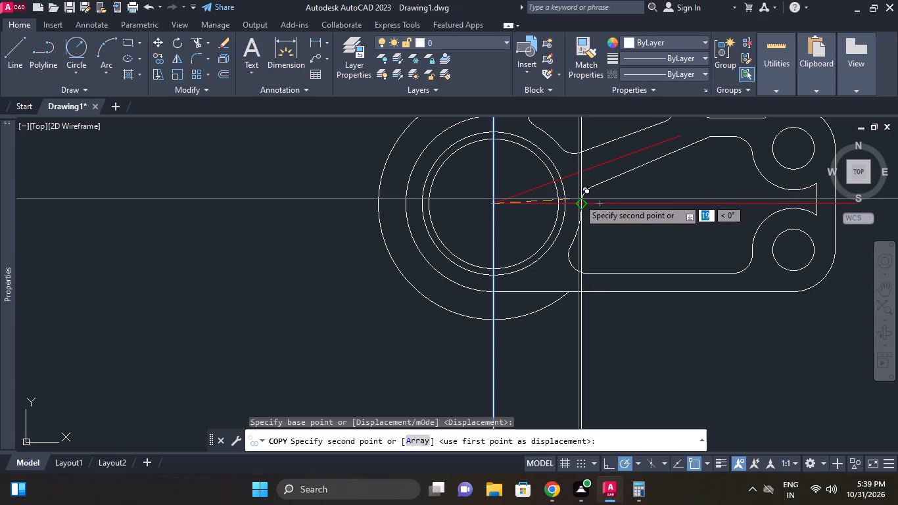
{"action": "left_click", "coordinate": [580, 202]}
Place further copies of the construction line at the upright web's outer edge, the short edge between the bolt holes, and the arm's outer edge.
{"action": "middle_click_drag", "start_coordinate": [578, 201], "coordinate": [557, 162]}
{"action": "scroll", "coordinate": [575, 198], "scroll_direction": "down", "scroll_amount": 1}
{"action": "middle_click_drag", "start_coordinate": [627, 208], "coordinate": [579, 231]}
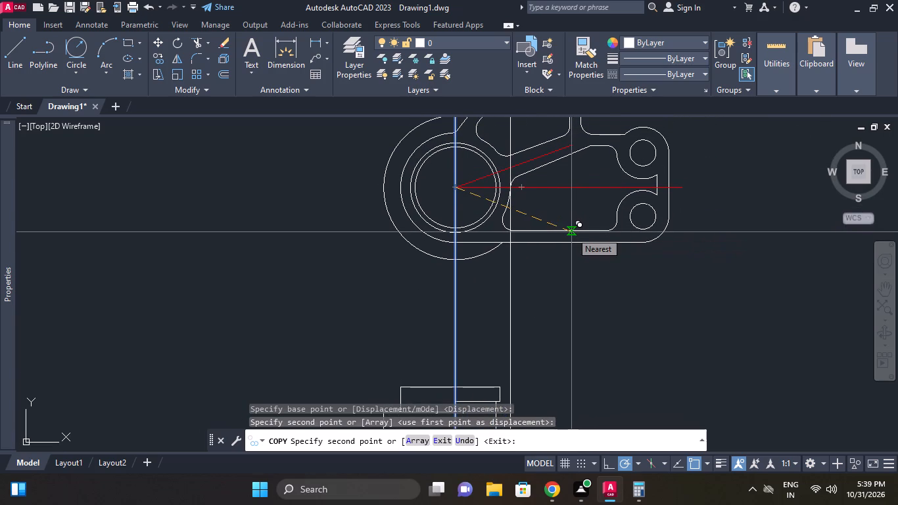
{"action": "middle_click_drag", "start_coordinate": [571, 232], "coordinate": [562, 285]}
{"action": "left_click", "coordinate": [571, 164]}
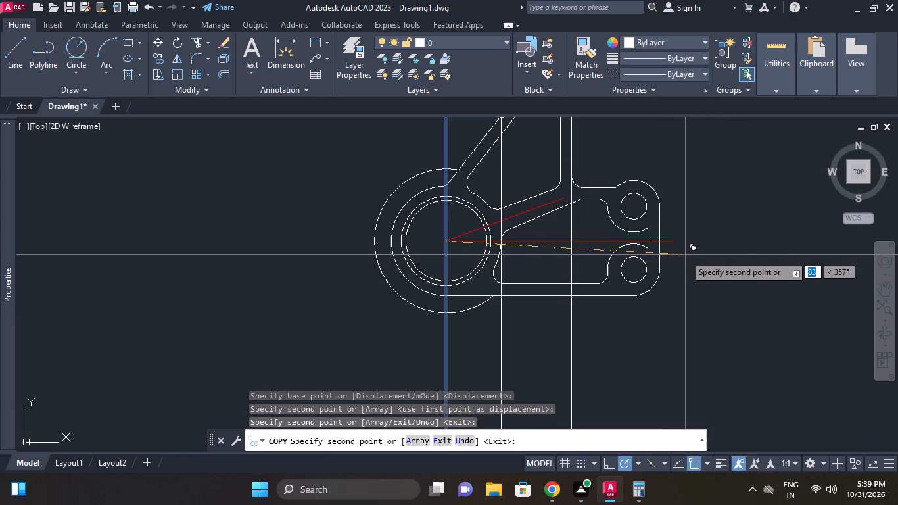
{"action": "left_click", "coordinate": [650, 239]}
{"action": "left_click", "coordinate": [659, 232]}
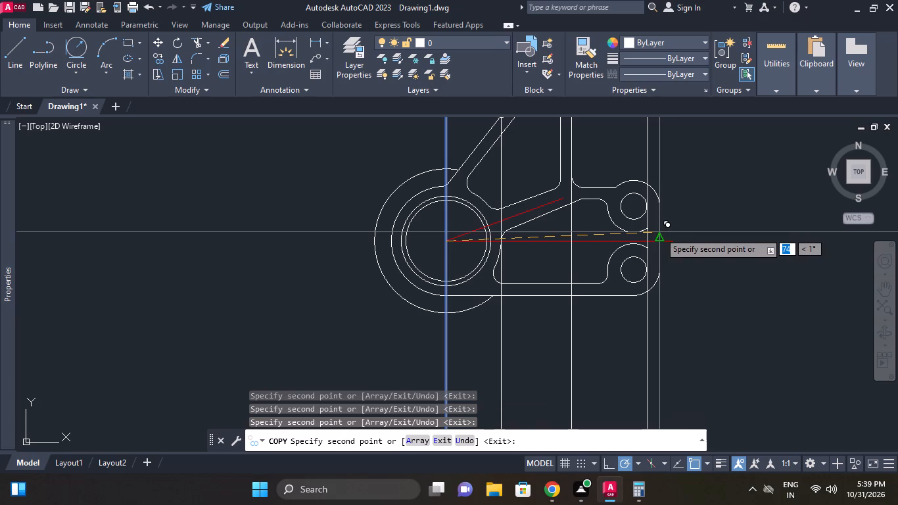
{"action": "right_click", "coordinate": [717, 227]}
{"action": "left_click", "coordinate": [747, 254]}
Stretch the outer end of the section view's top line to the outermost copied construction line.
{"action": "scroll", "coordinate": [672, 257], "scroll_direction": "down", "scroll_amount": 2}
{"action": "middle_click_drag", "start_coordinate": [671, 252], "coordinate": [684, 193]}
{"action": "middle_click_drag", "start_coordinate": [714, 274], "coordinate": [704, 228]}
{"action": "scroll", "coordinate": [636, 239], "scroll_direction": "up", "scroll_amount": 2}
{"action": "middle_click_drag", "start_coordinate": [620, 247], "coordinate": [616, 272]}
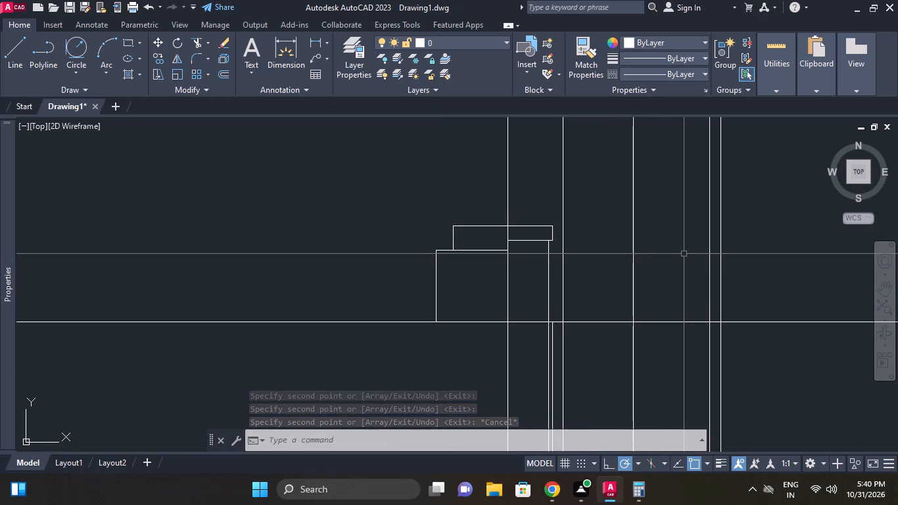
{"action": "left_click", "coordinate": [545, 228]}
{"action": "left_click", "coordinate": [550, 226]}
{"action": "middle_click_drag", "start_coordinate": [659, 229], "coordinate": [523, 235]}
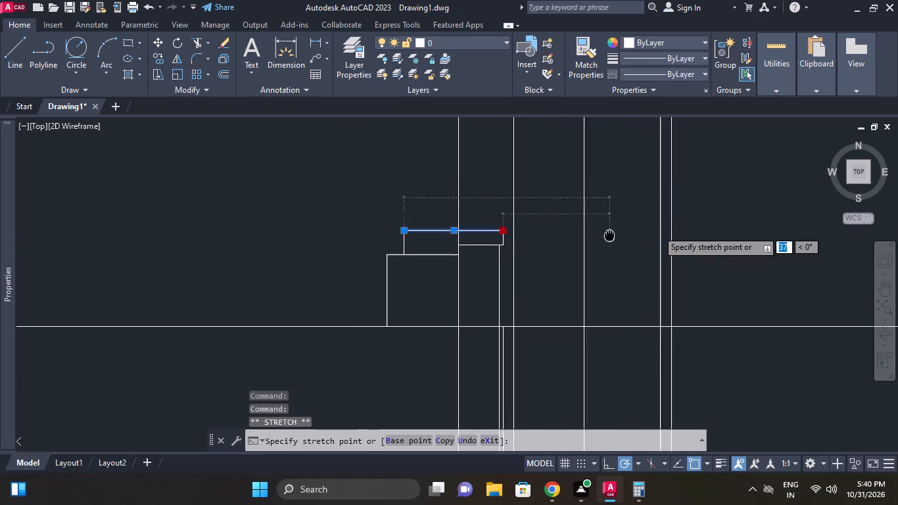
{"action": "middle_click_drag", "start_coordinate": [523, 235], "coordinate": [486, 235]}
{"action": "scroll", "coordinate": [557, 231], "scroll_direction": "up", "scroll_amount": 2}
{"action": "left_click", "coordinate": [532, 229]}
{"action": "scroll", "coordinate": [575, 223], "scroll_direction": "down", "scroll_amount": 3}
{"action": "middle_click_drag", "start_coordinate": [577, 231], "coordinate": [583, 269]}
{"action": "right_click", "coordinate": [610, 252]}
{"action": "left_click", "coordinate": [662, 356]}
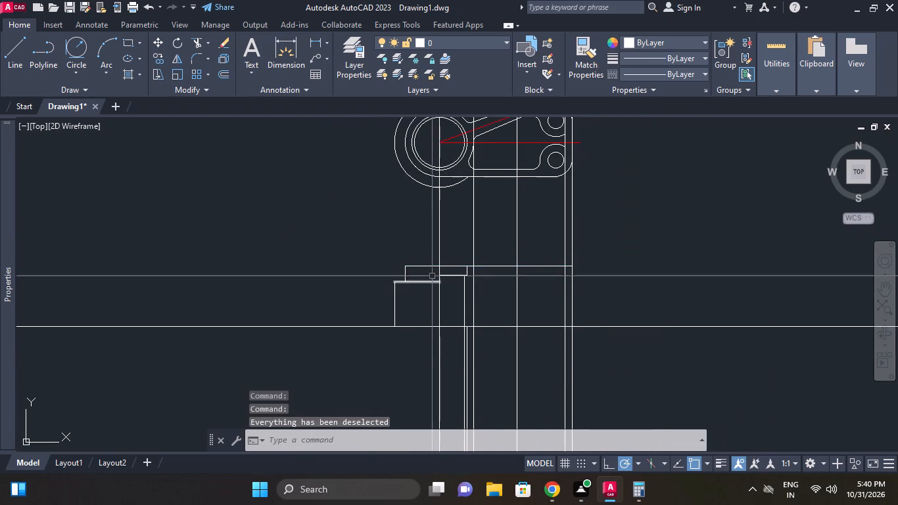
Offset the extended top line by 8.5 downwards.
{"action": "scroll", "coordinate": [432, 273], "scroll_direction": "up", "scroll_amount": 1}
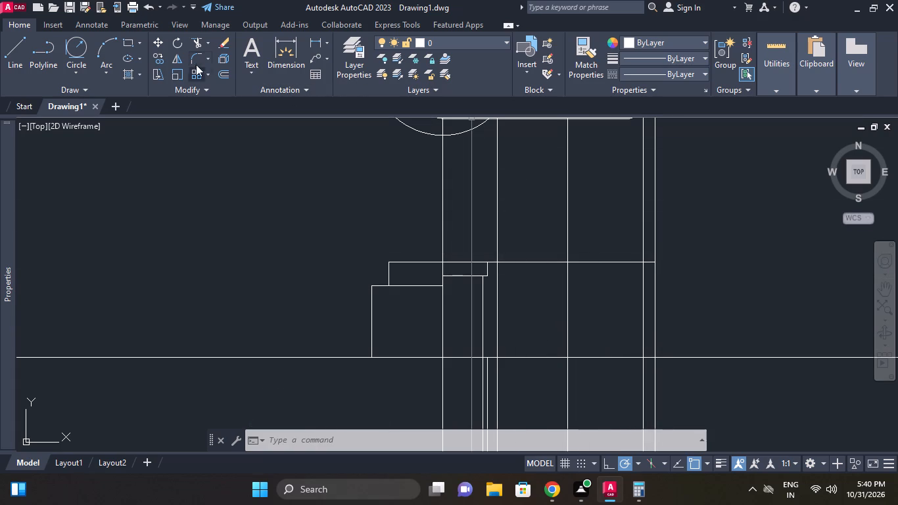
{"action": "left_click", "coordinate": [220, 70]}
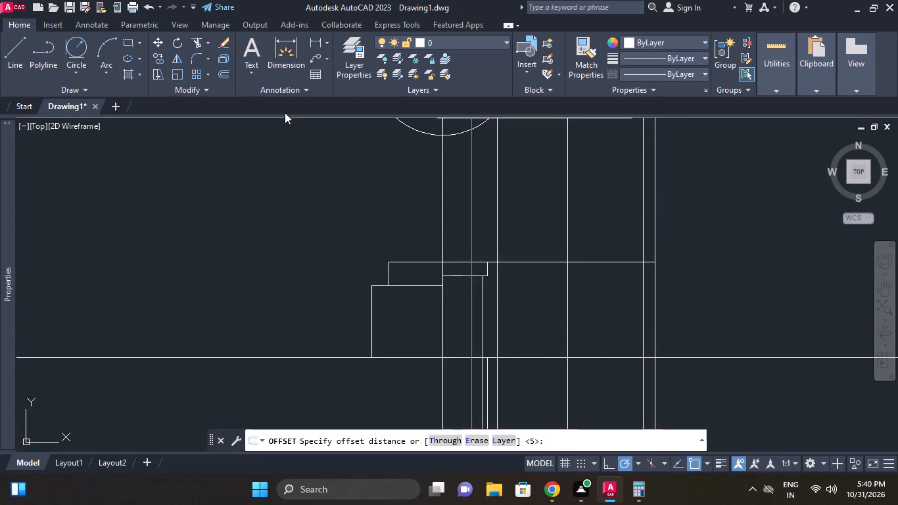
{"action": "type", "text": "8.5"}
{"action": "key", "text": "Return"}
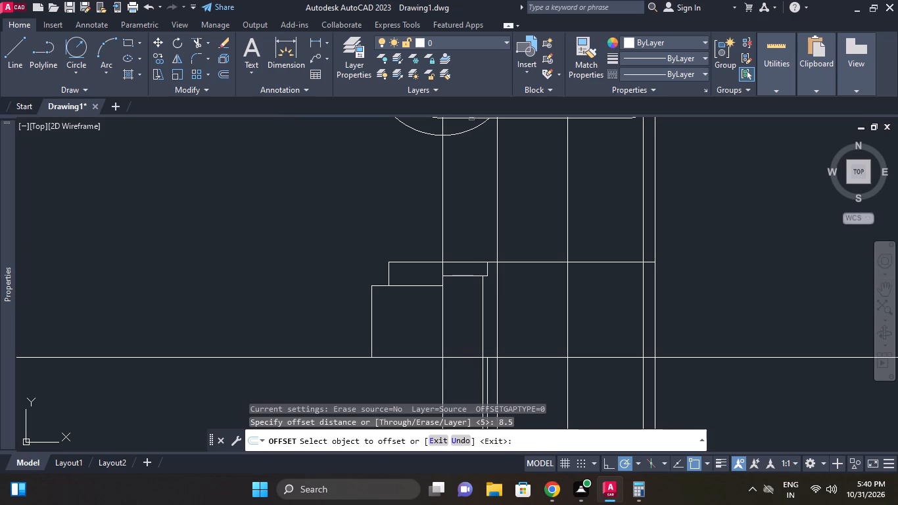
{"action": "left_click", "coordinate": [587, 261]}
{"action": "left_click", "coordinate": [592, 283]}
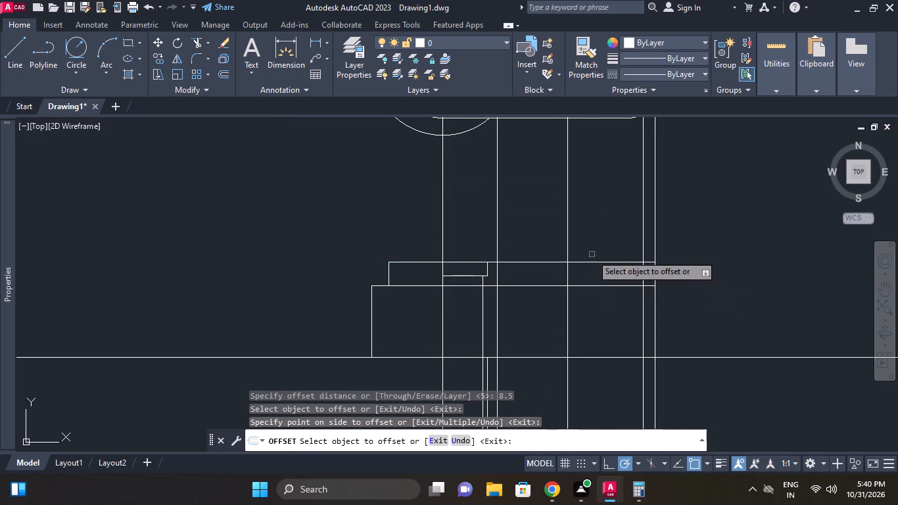
{"action": "right_click", "coordinate": [584, 228]}
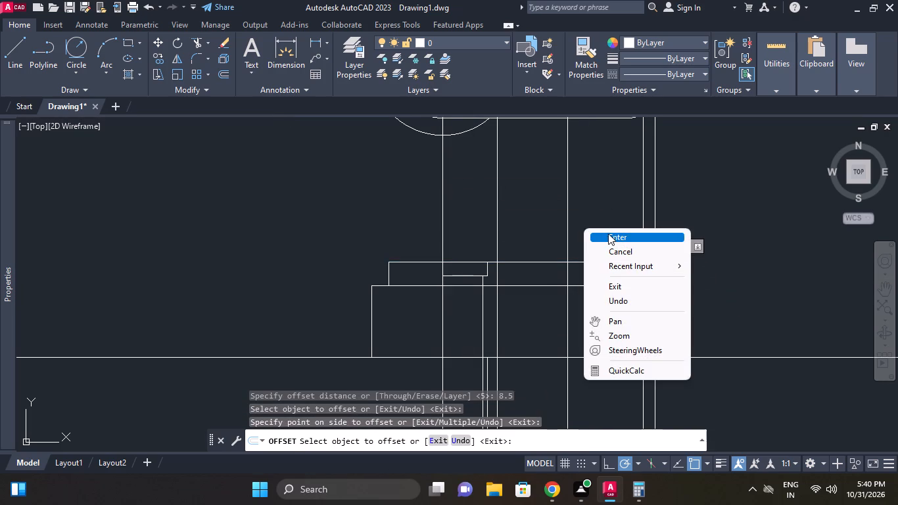
{"action": "left_click", "coordinate": [611, 235]}
Shorten the 8.5 offset line so it starts at the construction line projected from the pocket's inner edge.
{"action": "left_click", "coordinate": [466, 286]}
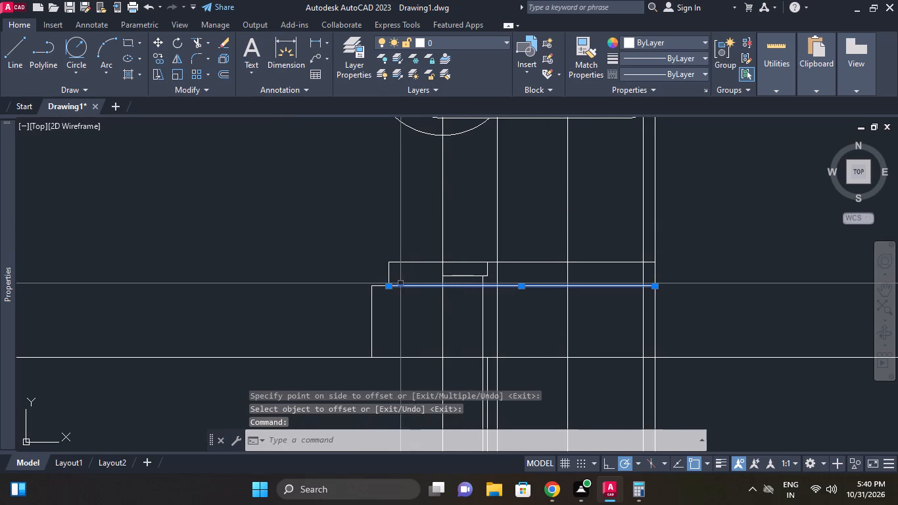
{"action": "left_click", "coordinate": [389, 285]}
{"action": "left_click", "coordinate": [496, 288]}
{"action": "right_click", "coordinate": [634, 258]}
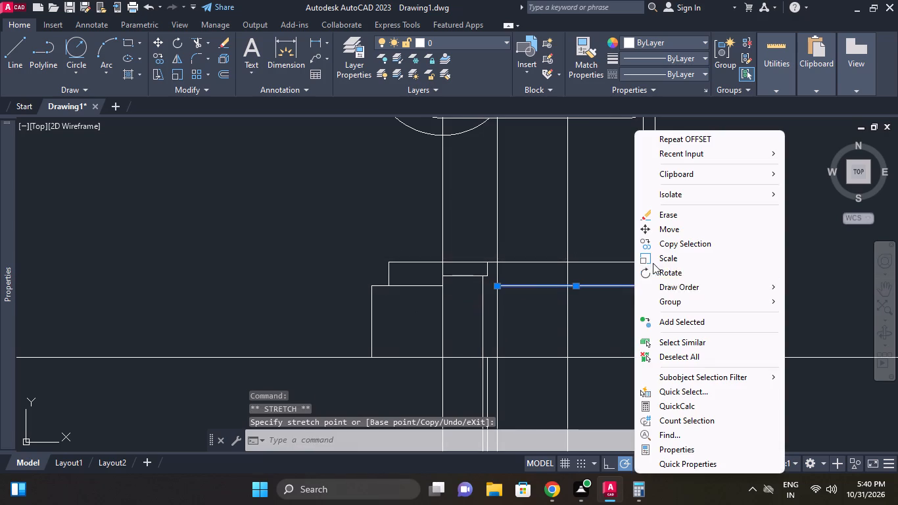
Trim the pocket floor line at its outer wall and the two pocket construction lines above and below, leaving a closed pocket outline.
{"action": "left_click", "coordinate": [681, 352]}
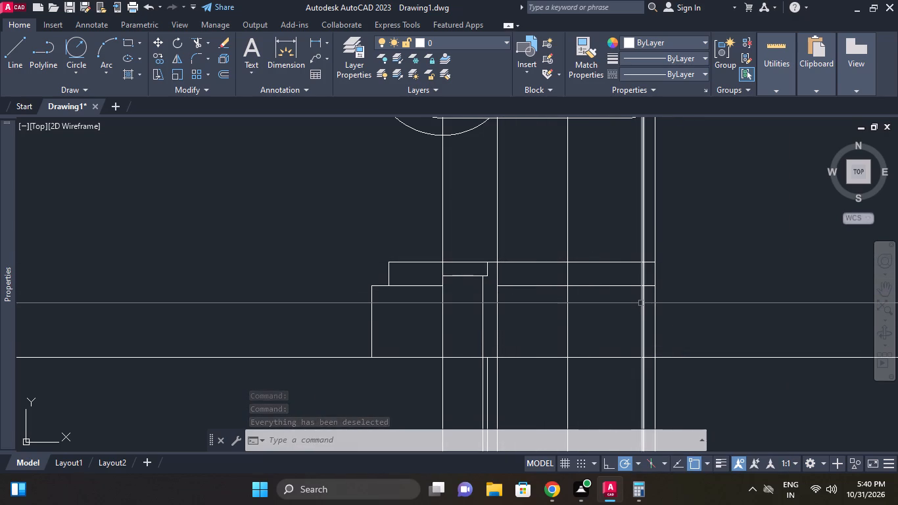
{"action": "right_click", "coordinate": [703, 233]}
{"action": "left_click", "coordinate": [761, 228]}
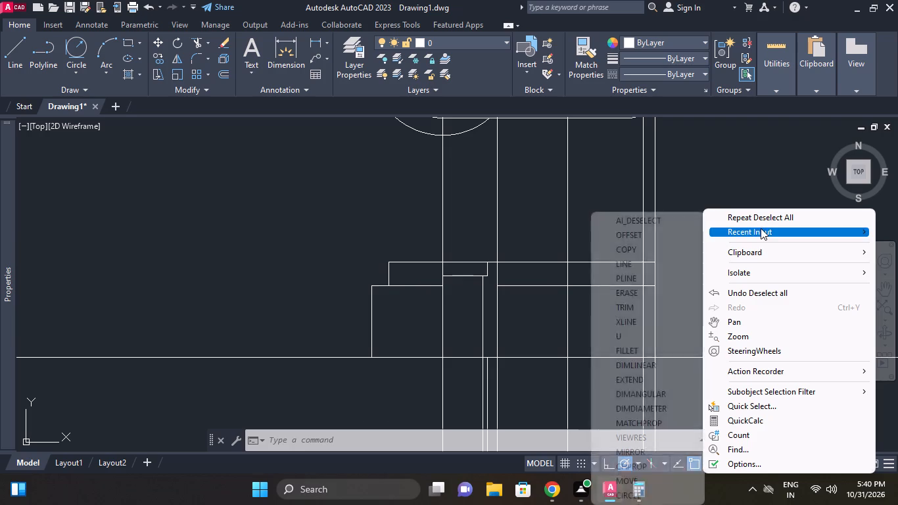
{"action": "left_click", "coordinate": [634, 307]}
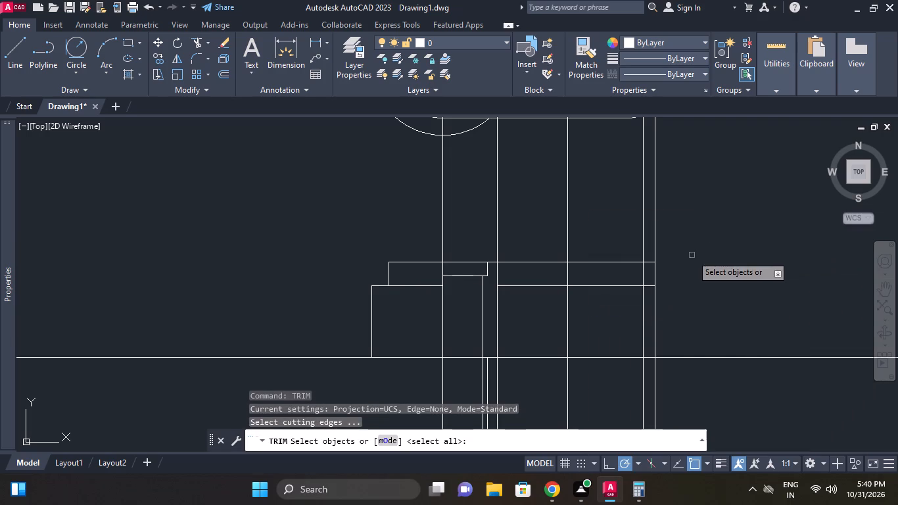
{"action": "right_click", "coordinate": [692, 255]}
{"action": "left_click", "coordinate": [712, 264]}
{"action": "left_click", "coordinate": [650, 285]}
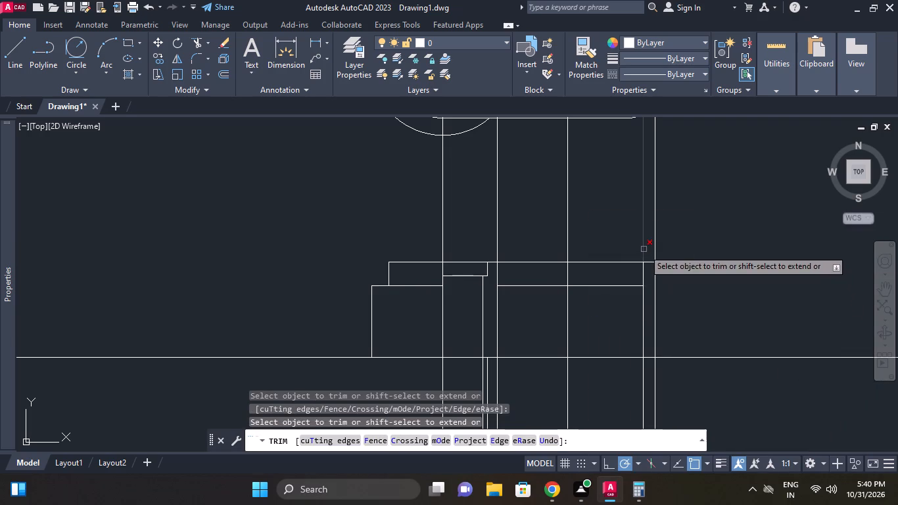
{"action": "left_click", "coordinate": [644, 249]}
{"action": "left_click", "coordinate": [642, 305]}
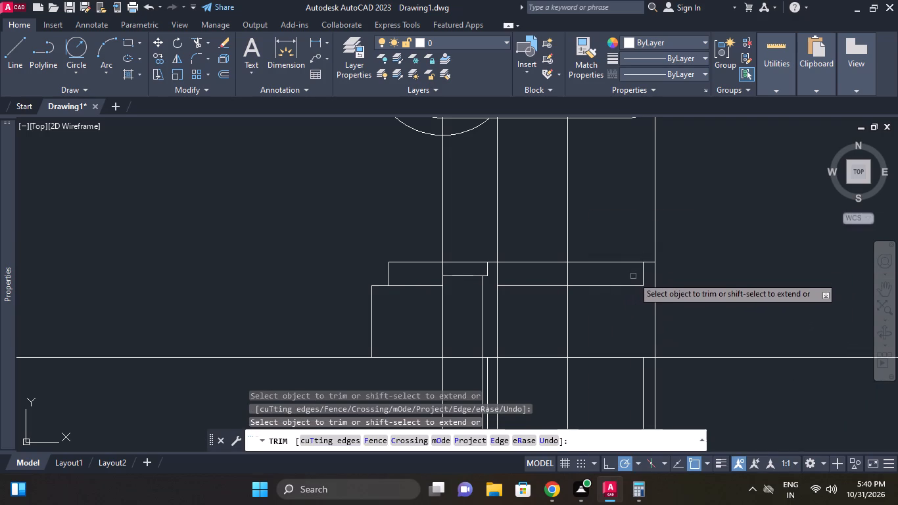
{"action": "left_click", "coordinate": [496, 297]}
{"action": "left_click", "coordinate": [497, 251]}
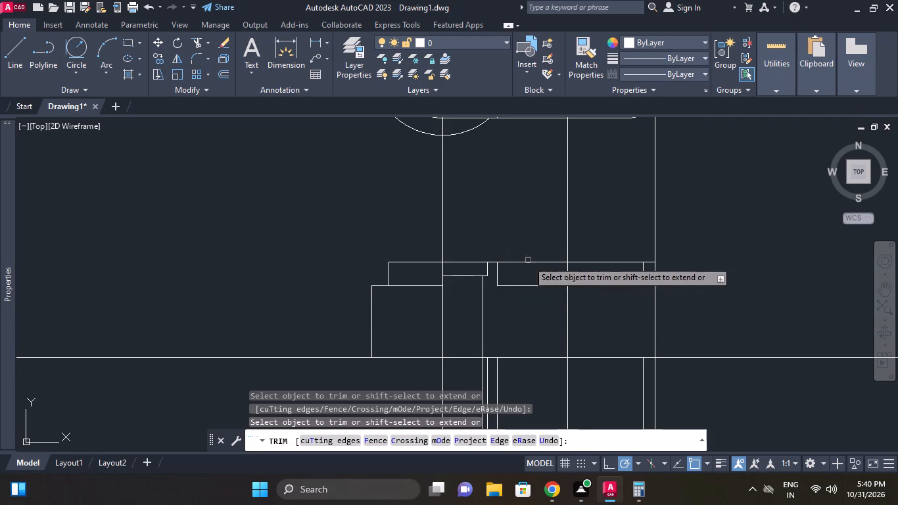
{"action": "scroll", "coordinate": [691, 264], "scroll_direction": "down", "scroll_amount": 1}
{"action": "right_click", "coordinate": [709, 254]}
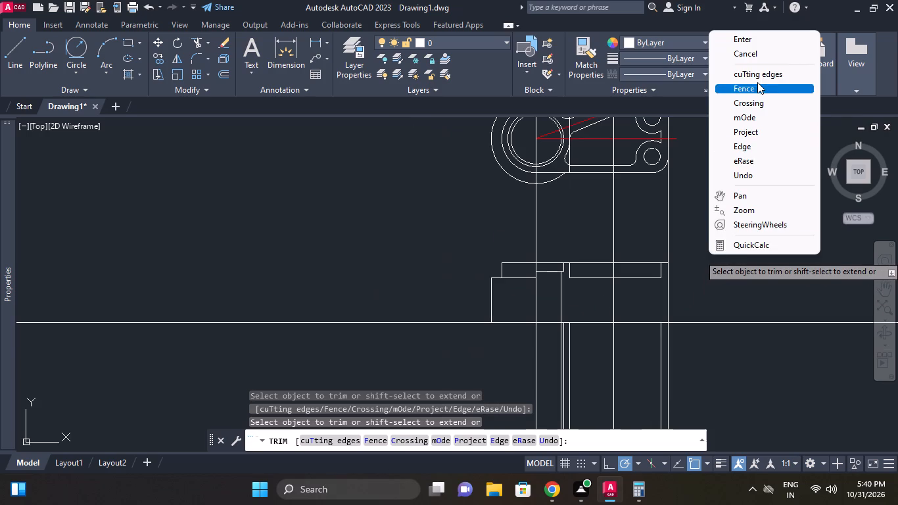
{"action": "left_click", "coordinate": [757, 58]}
Erase the three leftover construction line pieces below the section view's base line.
{"action": "middle_click_drag", "start_coordinate": [713, 269], "coordinate": [734, 205]}
{"action": "left_click", "coordinate": [684, 292]}
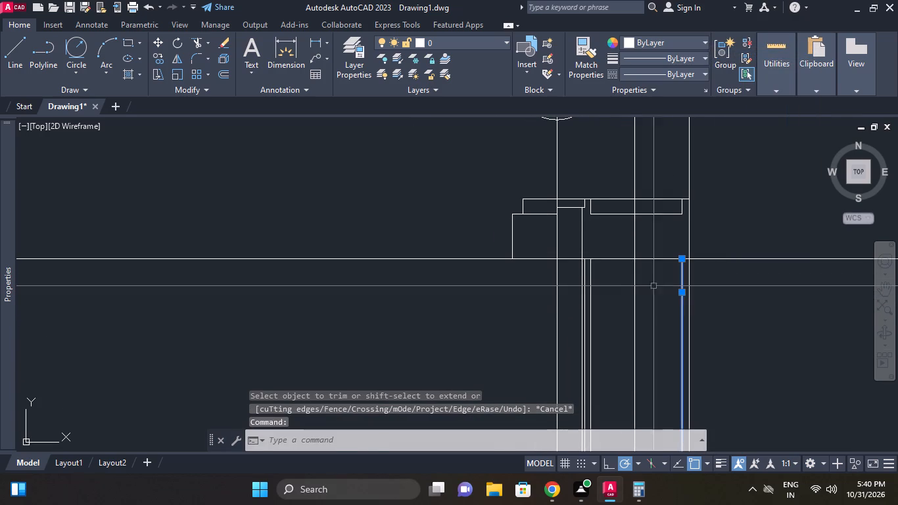
{"action": "left_click", "coordinate": [613, 286]}
{"action": "left_click", "coordinate": [584, 273]}
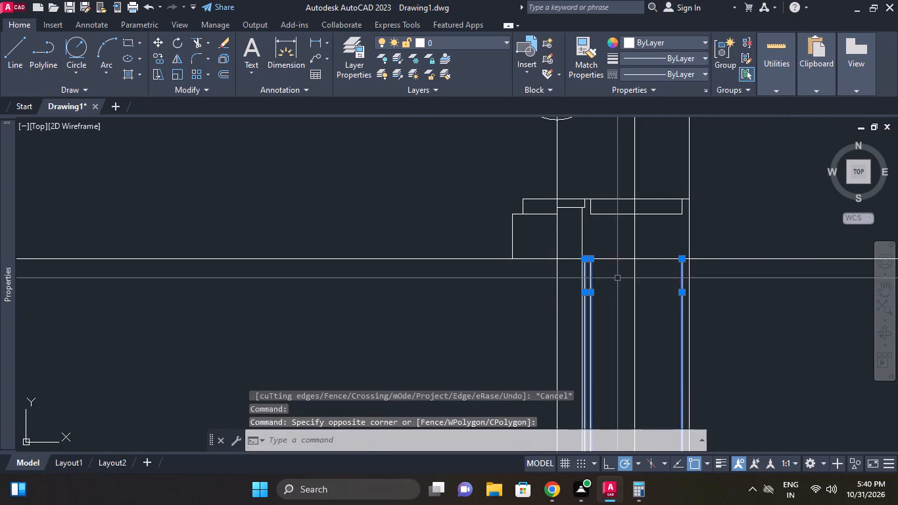
{"action": "right_click", "coordinate": [617, 278]}
{"action": "left_click", "coordinate": [651, 230]}
Trim the hub bore's vertical line where it runs below the section view's base line.
{"action": "right_click", "coordinate": [697, 210]}
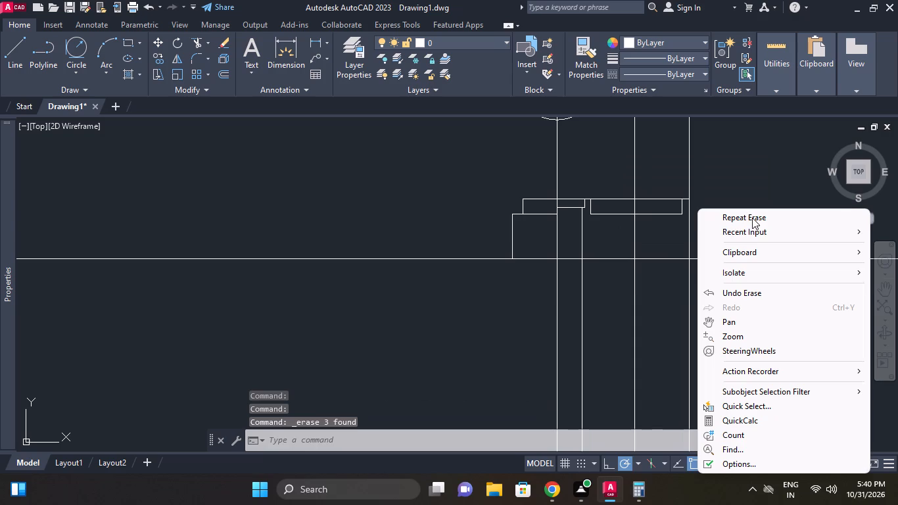
{"action": "left_click", "coordinate": [752, 228]}
{"action": "left_click", "coordinate": [621, 239]}
{"action": "right_click", "coordinate": [759, 245]}
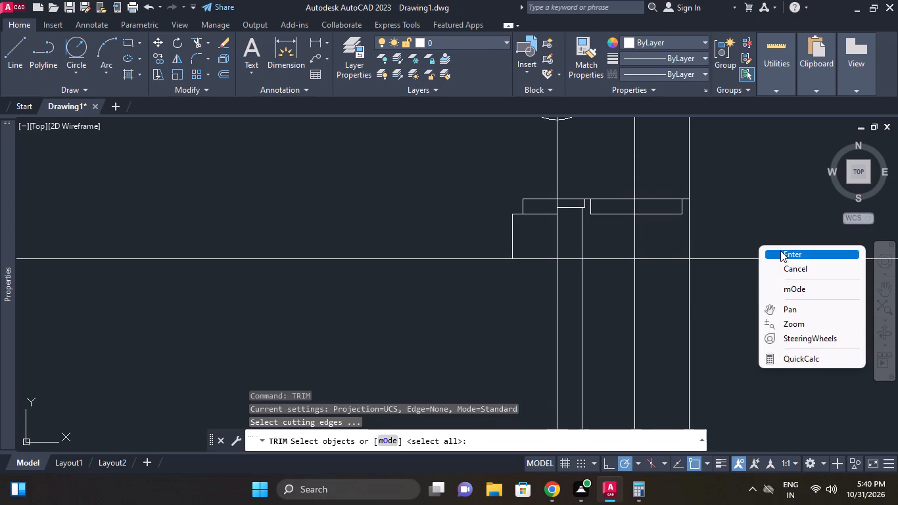
{"action": "left_click", "coordinate": [780, 251]}
{"action": "left_click", "coordinate": [582, 272]}
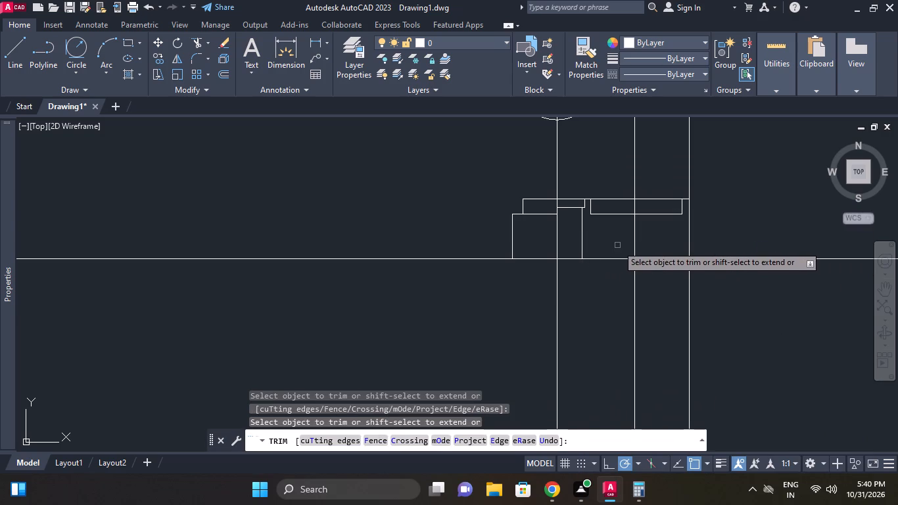
{"action": "middle_click_drag", "start_coordinate": [621, 250], "coordinate": [623, 308]}
{"action": "right_click", "coordinate": [733, 235]}
{"action": "left_click", "coordinate": [765, 255]}
Erase the outermost vertical construction line at the arm's outer edge.
{"action": "middle_click_drag", "start_coordinate": [715, 281], "coordinate": [704, 272]}
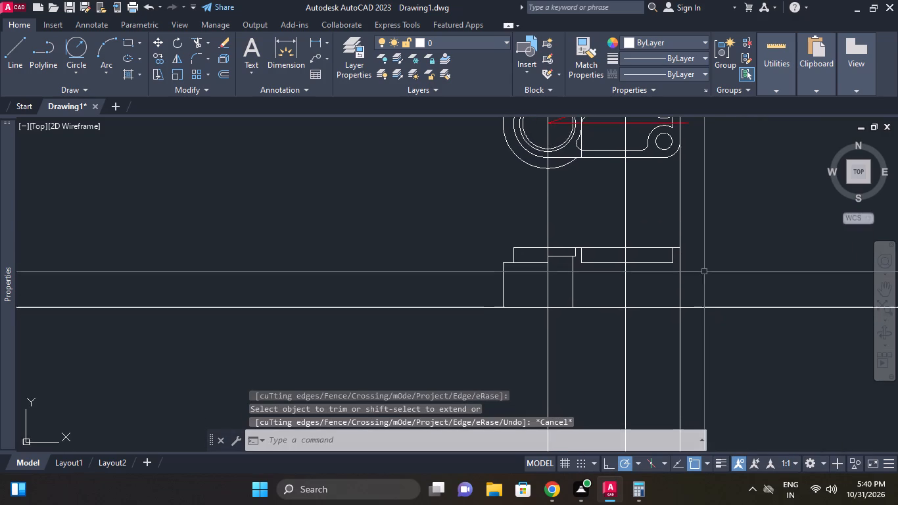
{"action": "middle_click_drag", "start_coordinate": [689, 297], "coordinate": [691, 261]}
{"action": "middle_click_drag", "start_coordinate": [640, 332], "coordinate": [629, 325]}
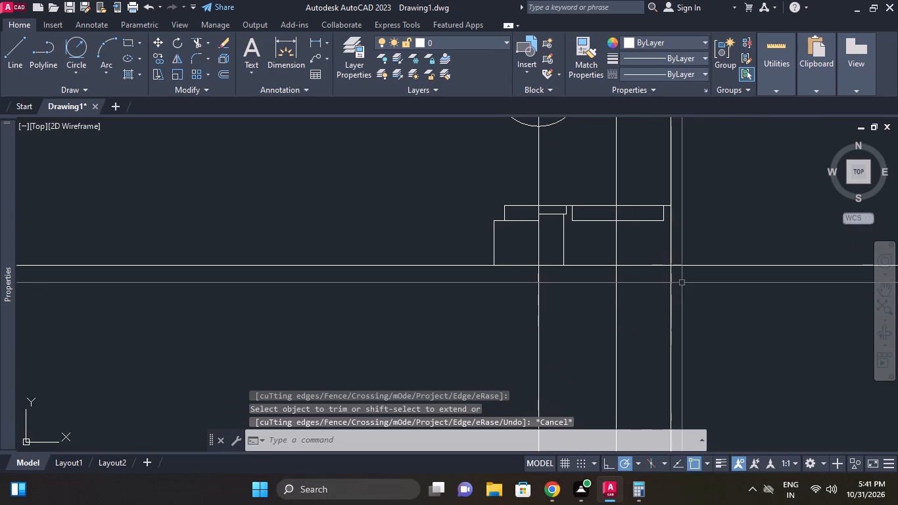
{"action": "middle_click_drag", "start_coordinate": [684, 282], "coordinate": [673, 312]}
{"action": "scroll", "coordinate": [667, 251], "scroll_direction": "up", "scroll_amount": 1}
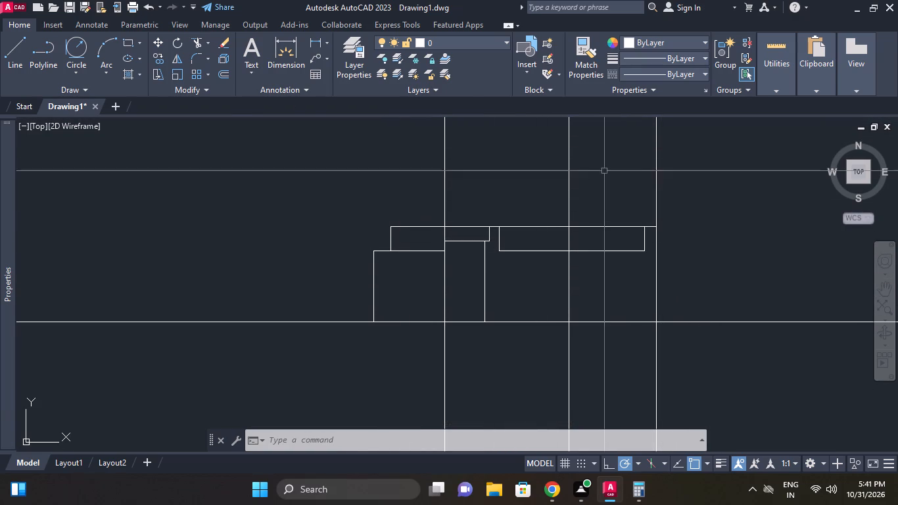
{"action": "left_click", "coordinate": [663, 170]}
{"action": "left_click", "coordinate": [626, 152]}
{"action": "right_click", "coordinate": [626, 152]}
{"action": "left_click", "coordinate": [653, 212]}
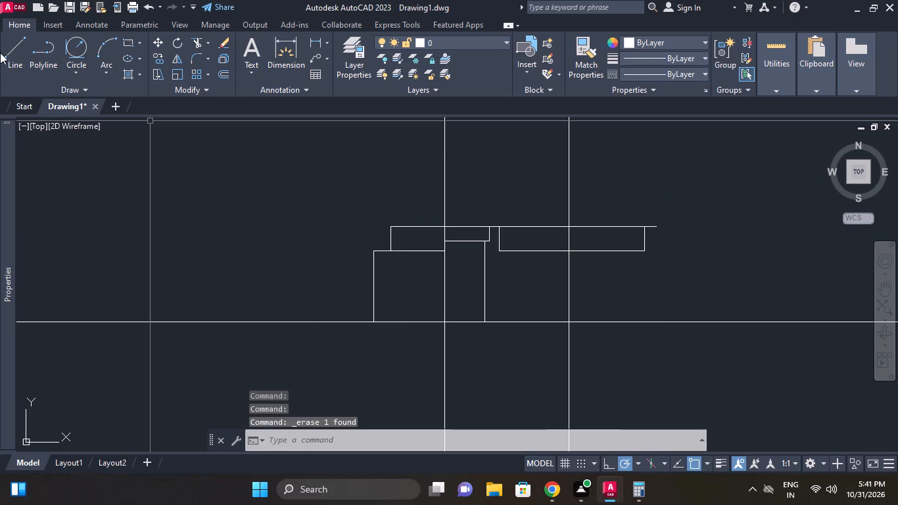
Draw a 12.5 long vertical line downward from the outer end of the section view's top line.
{"action": "left_click", "coordinate": [0, 47]}
{"action": "left_click", "coordinate": [10, 47]}
{"action": "left_click", "coordinate": [659, 224]}
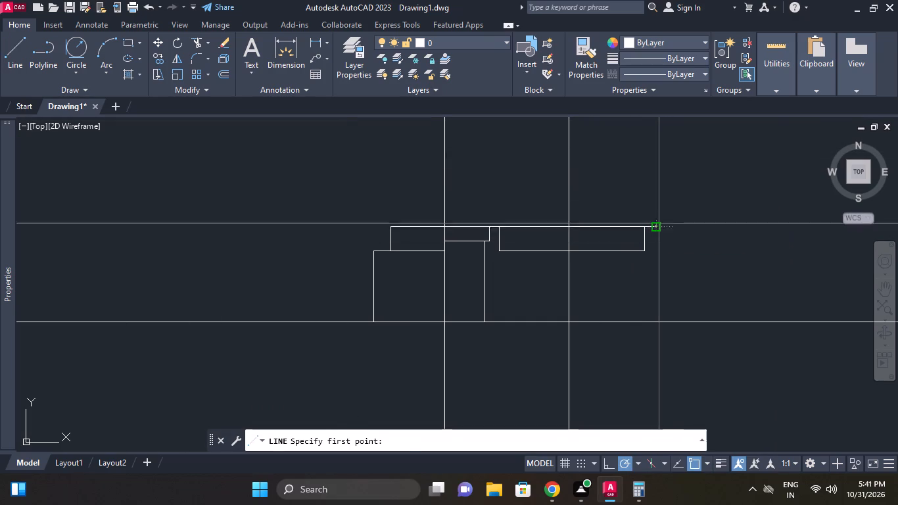
{"action": "type", "text": "12.5"}
{"action": "key", "text": "Return"}
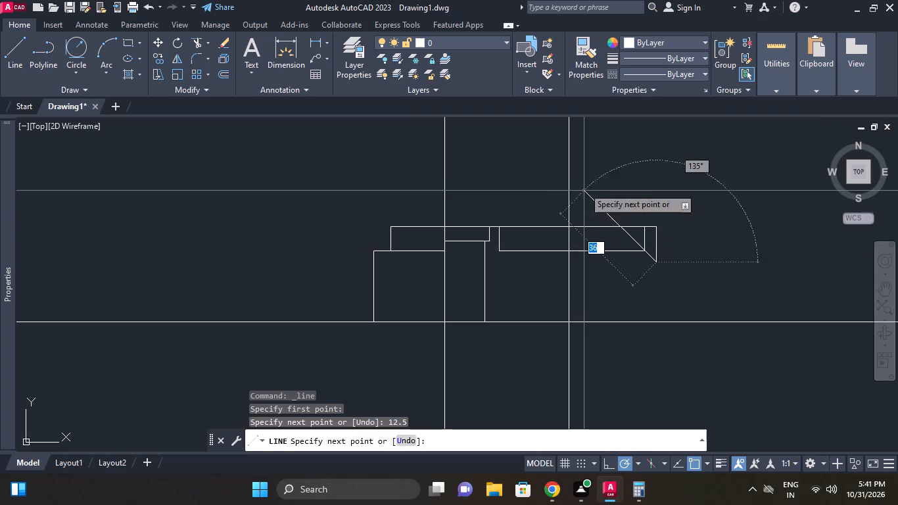
{"action": "middle_click_drag", "start_coordinate": [584, 191], "coordinate": [590, 315]}
{"action": "key", "text": "Escape"}
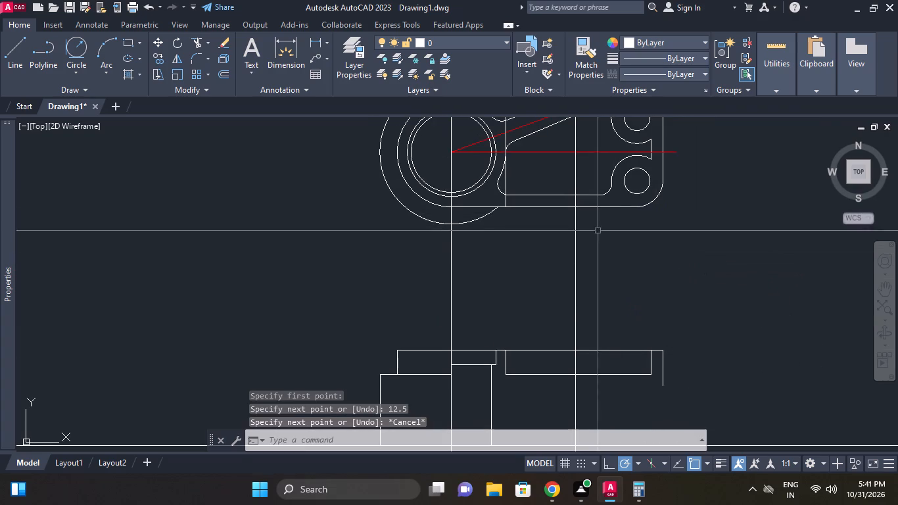
Copy the vertical line at the front view pocket's inner edge to the point where the inner fillet meets the sloped edge.
{"action": "middle_click_drag", "start_coordinate": [597, 234], "coordinate": [603, 302]}
{"action": "scroll", "coordinate": [521, 213], "scroll_direction": "up", "scroll_amount": 1}
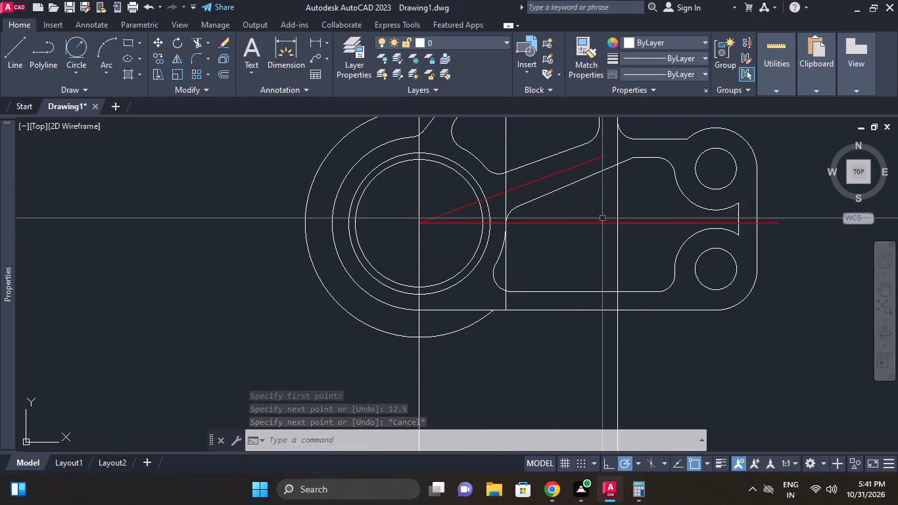
{"action": "left_click", "coordinate": [504, 198]}
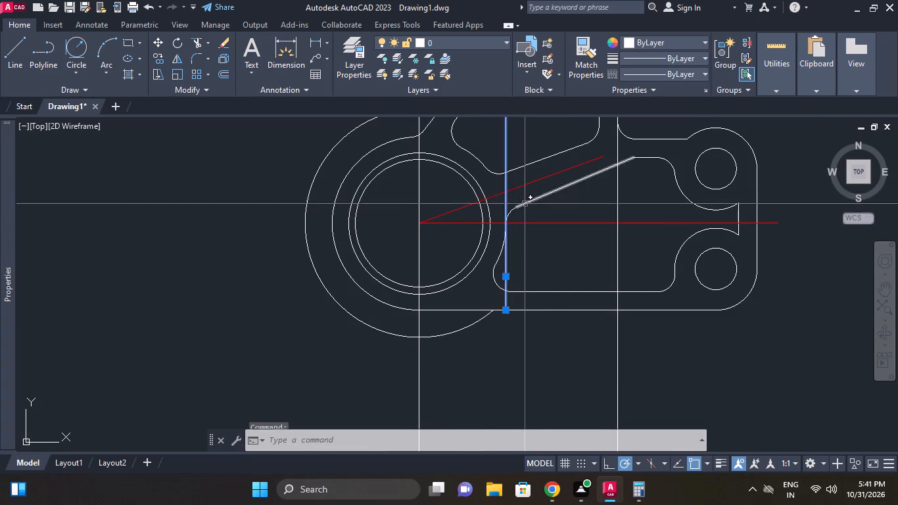
{"action": "right_click", "coordinate": [525, 204]}
{"action": "left_click", "coordinate": [561, 240]}
{"action": "scroll", "coordinate": [502, 222], "scroll_direction": "up", "scroll_amount": 2}
{"action": "left_click", "coordinate": [511, 226]}
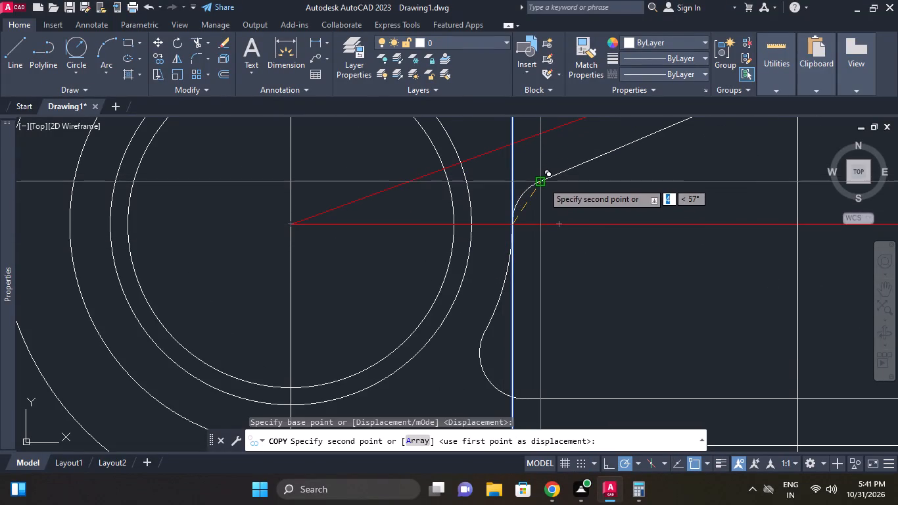
{"action": "left_click", "coordinate": [543, 182]}
{"action": "key", "text": "Escape"}
With ortho on, stretch the copied line's lower end straight down past the section view's base line.
{"action": "middle_click_drag", "start_coordinate": [622, 206], "coordinate": [622, 155]}
{"action": "scroll", "coordinate": [622, 203], "scroll_direction": "down", "scroll_amount": 2}
{"action": "middle_click_drag", "start_coordinate": [613, 228], "coordinate": [603, 162]}
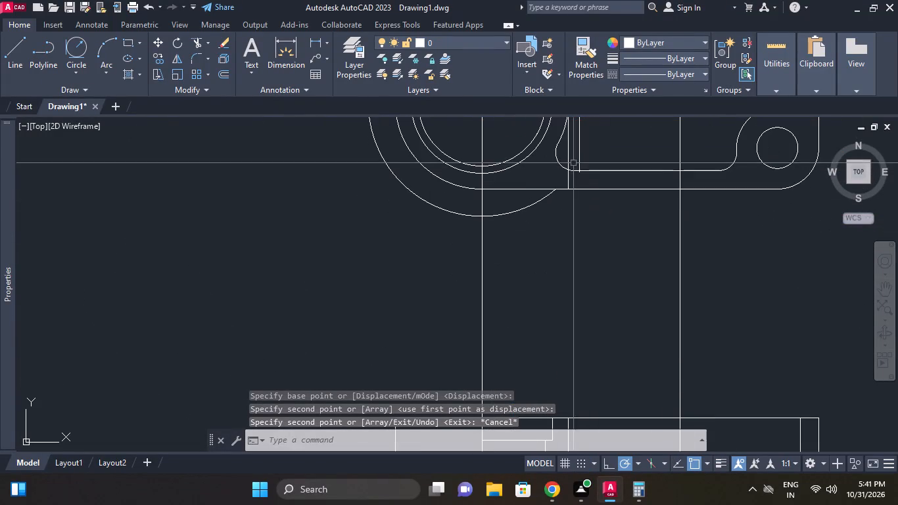
{"action": "left_click", "coordinate": [579, 156]}
{"action": "left_click", "coordinate": [582, 172]}
{"action": "middle_click_drag", "start_coordinate": [580, 272], "coordinate": [580, 228]}
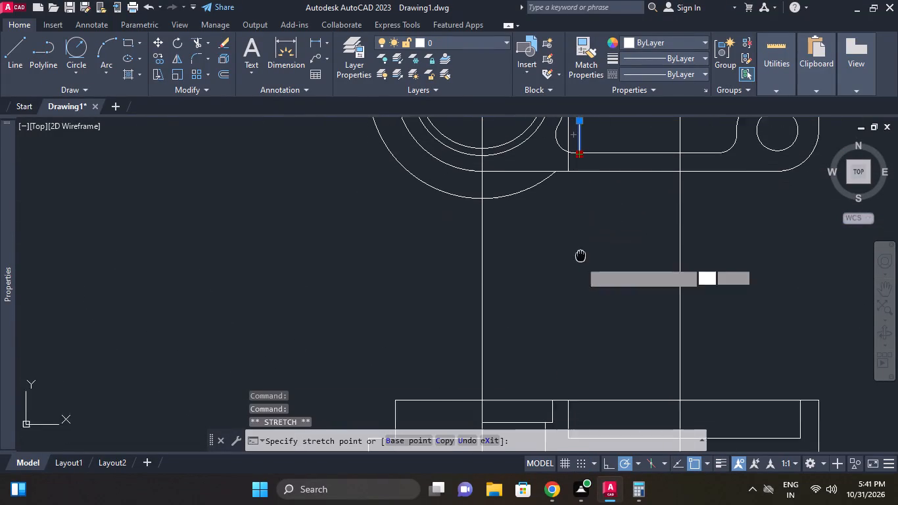
{"action": "middle_click_drag", "start_coordinate": [580, 228], "coordinate": [592, 164]}
{"action": "middle_click_drag", "start_coordinate": [595, 272], "coordinate": [603, 167]}
{"action": "key", "text": "F8"}
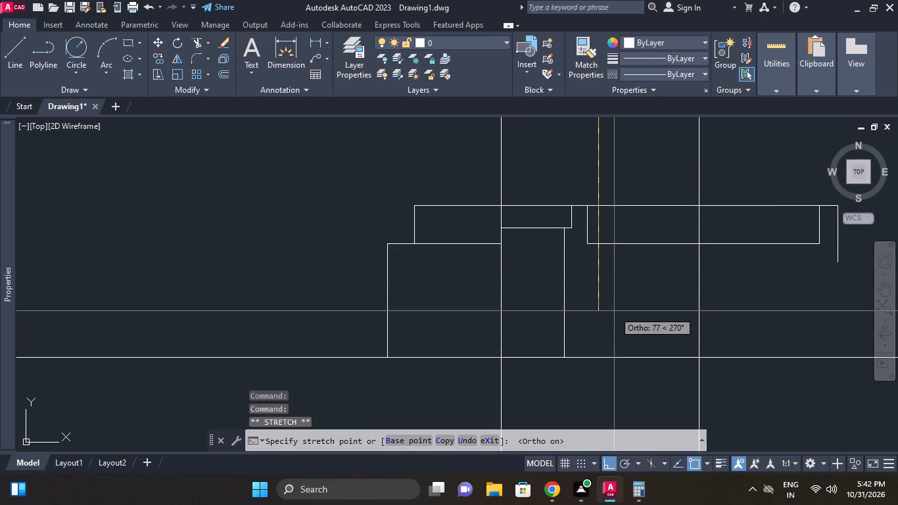
{"action": "middle_click_drag", "start_coordinate": [615, 325], "coordinate": [620, 295]}
{"action": "left_click", "coordinate": [625, 393]}
{"action": "key", "text": "Escape"}
Draw the arm's horizontal underside from the lower end of the 12.5 line to the stretched vertical line.
{"action": "middle_click_drag", "start_coordinate": [719, 304], "coordinate": [676, 316]}
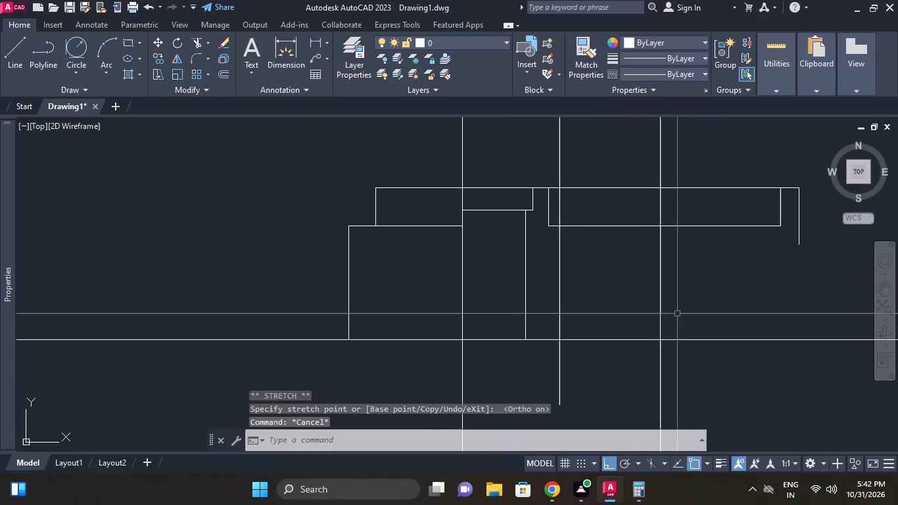
{"action": "key", "text": "l"}
{"action": "key", "text": "space"}
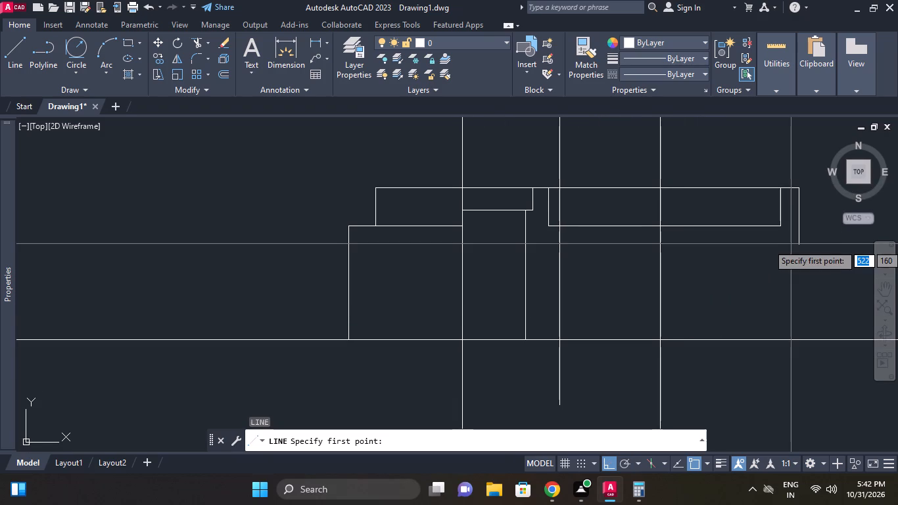
{"action": "left_click", "coordinate": [800, 244]}
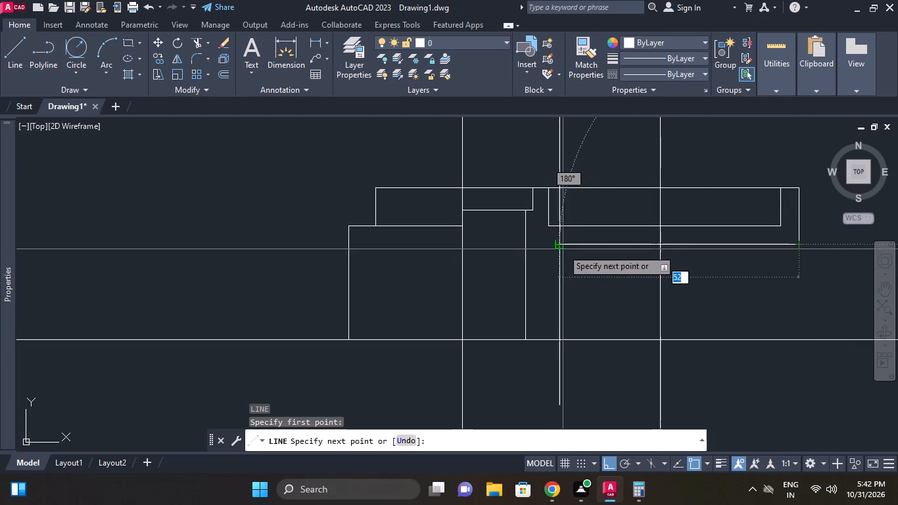
{"action": "left_click", "coordinate": [560, 246]}
{"action": "key", "text": "Escape"}
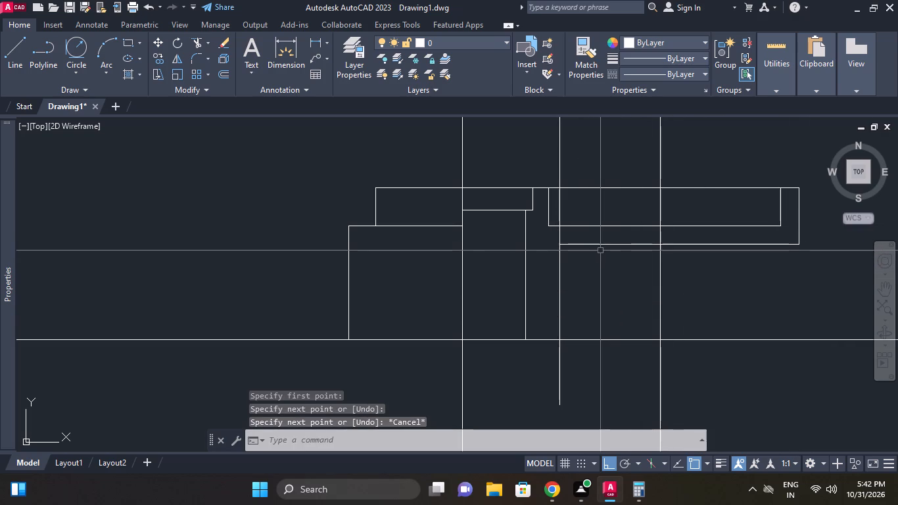
Trim the stretched vertical line between the pocket floor and the arm's underside, and below the base line.
{"action": "left_click", "coordinate": [195, 45]}
{"action": "right_click", "coordinate": [225, 156]}
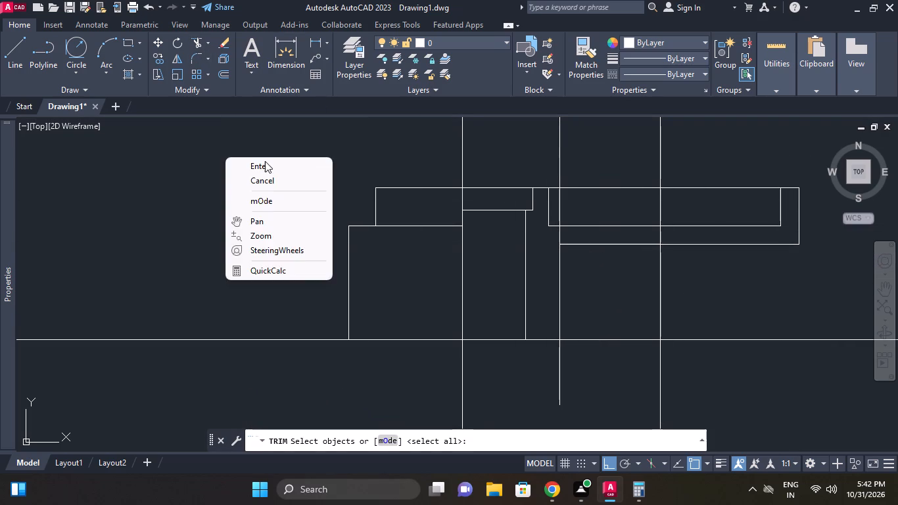
{"action": "left_click", "coordinate": [265, 161]}
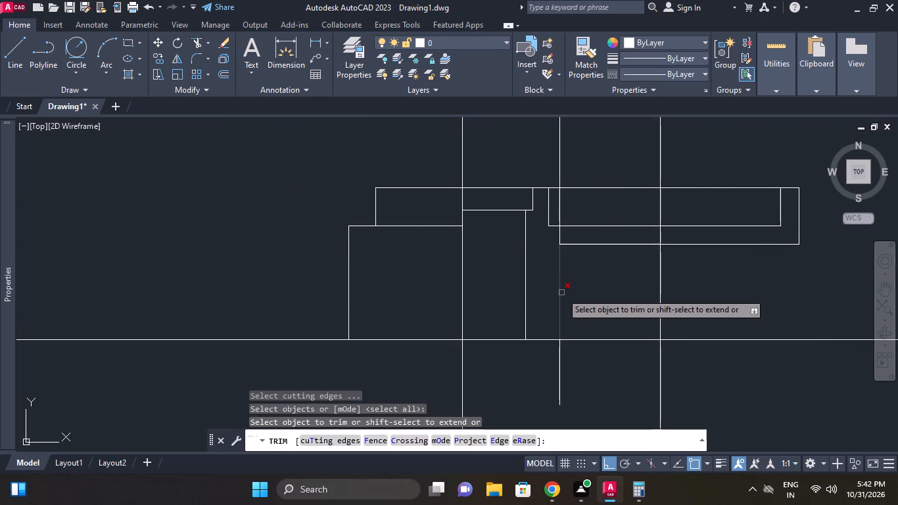
{"action": "left_click", "coordinate": [558, 236]}
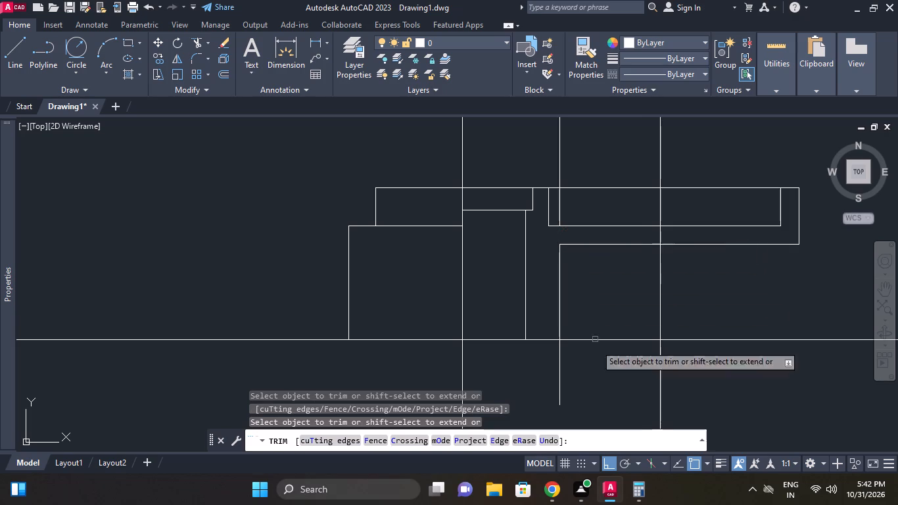
{"action": "left_click", "coordinate": [557, 358]}
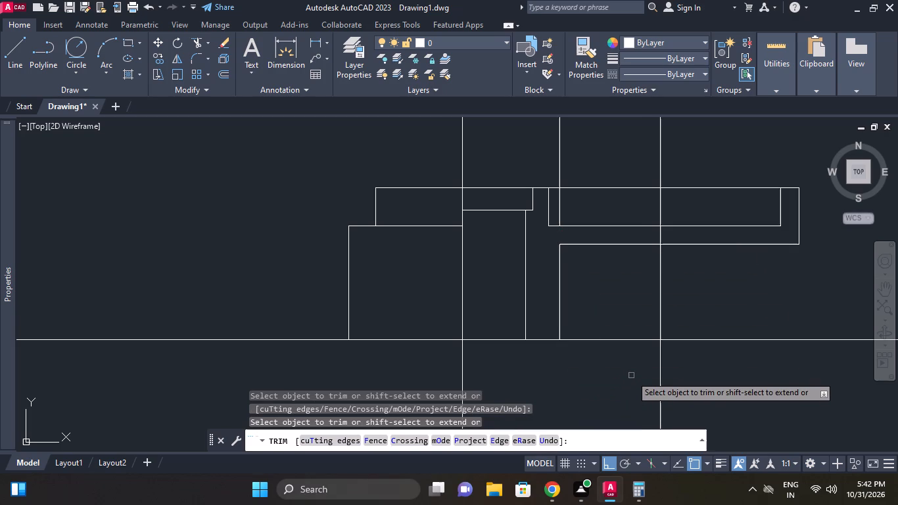
{"action": "key", "text": "Escape"}
Erase the remaining upper piece of the stretched vertical line, above the pocket floor.
{"action": "middle_click_drag", "start_coordinate": [580, 223], "coordinate": [592, 277]}
{"action": "left_click", "coordinate": [589, 186]}
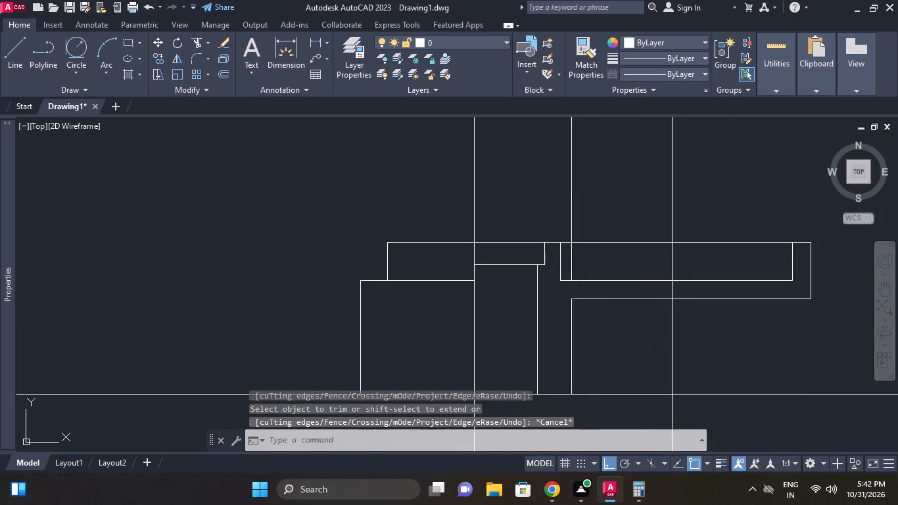
{"action": "left_click", "coordinate": [551, 171]}
{"action": "right_click", "coordinate": [550, 170]}
{"action": "left_click", "coordinate": [588, 212]}
{"action": "scroll", "coordinate": [675, 245], "scroll_direction": "down", "scroll_amount": 2}
{"action": "middle_click_drag", "start_coordinate": [675, 247], "coordinate": [674, 261]}
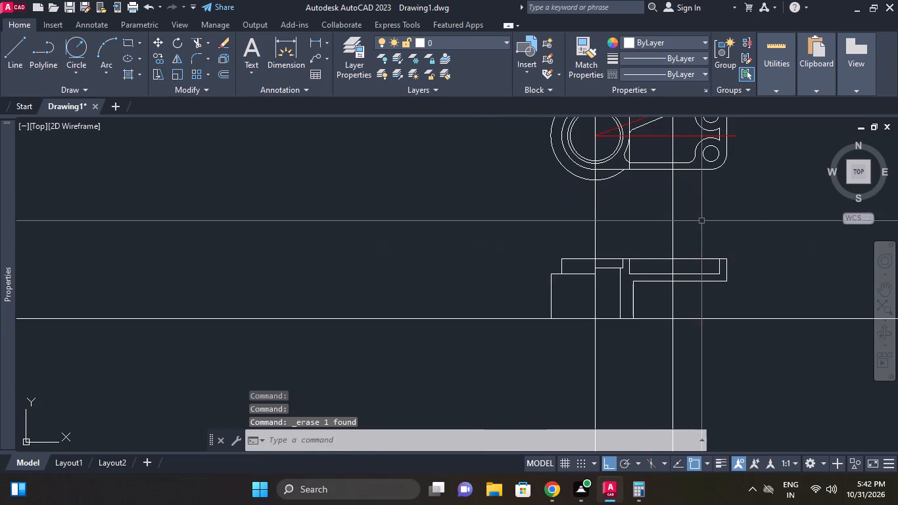
Trim the vertical projection line crossing the arm above its top edge and between the pocket floor and the arm's underside.
{"action": "left_click", "coordinate": [701, 218]}
{"action": "key", "text": "Escape"}
{"action": "middle_click", "coordinate": [701, 264]}
{"action": "scroll", "coordinate": [700, 264], "scroll_direction": "up", "scroll_amount": 1}
{"action": "right_click", "coordinate": [592, 200]}
{"action": "left_click", "coordinate": [623, 219]}
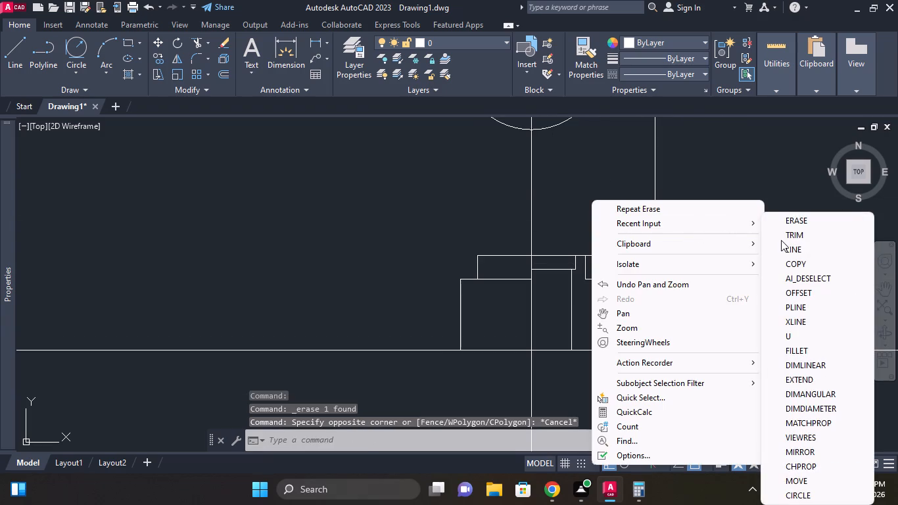
{"action": "left_click", "coordinate": [781, 240]}
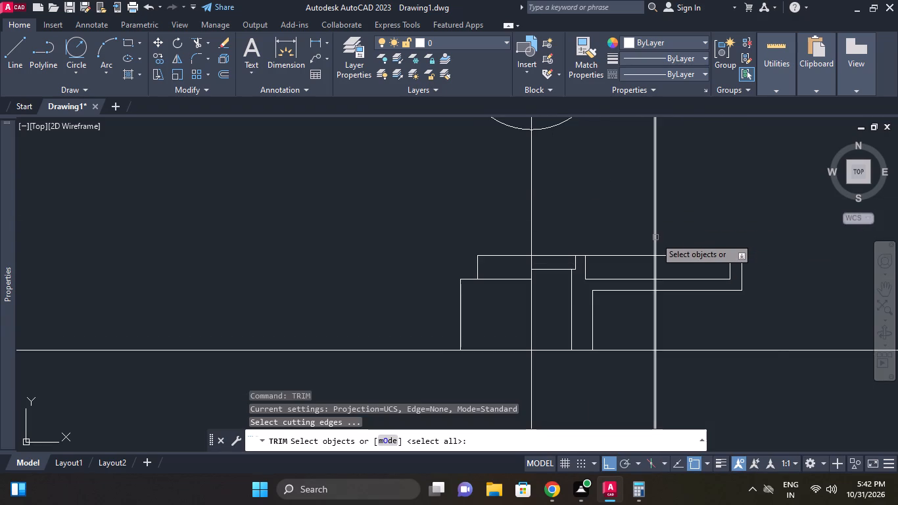
{"action": "right_click", "coordinate": [672, 235]}
{"action": "left_click", "coordinate": [690, 239]}
{"action": "left_click", "coordinate": [643, 225]}
{"action": "left_click", "coordinate": [682, 222]}
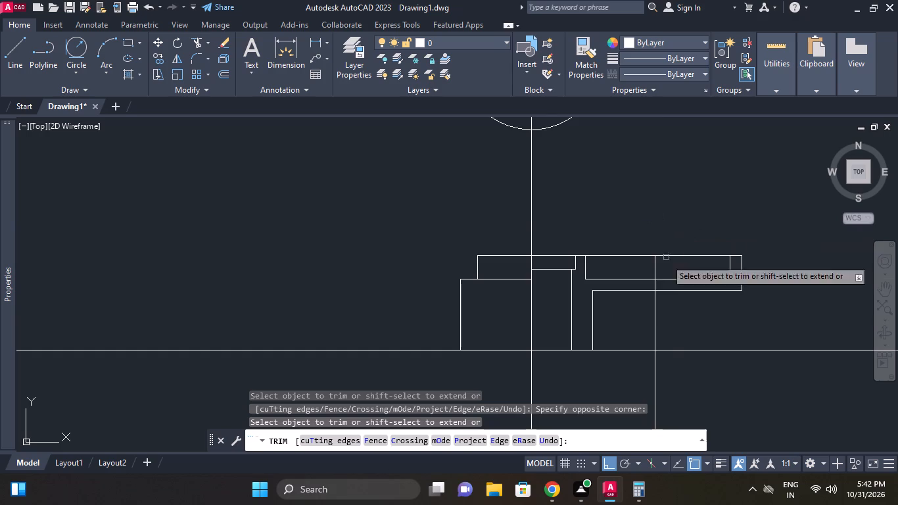
{"action": "left_click", "coordinate": [655, 284]}
{"action": "right_click", "coordinate": [680, 317]}
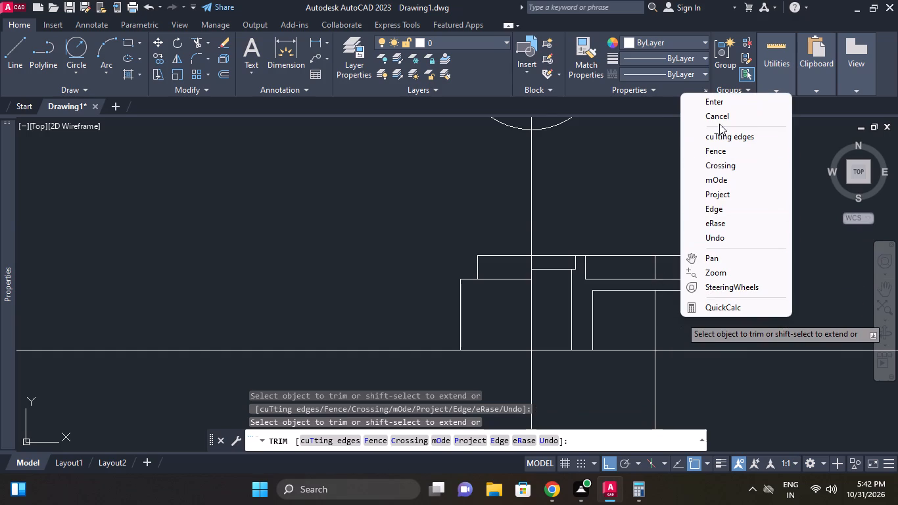
{"action": "left_click", "coordinate": [719, 119]}
Erase the leftover piece of that projection line below the arm's underside.
{"action": "left_click", "coordinate": [680, 275]}
{"action": "left_click", "coordinate": [688, 211]}
{"action": "left_click", "coordinate": [677, 331]}
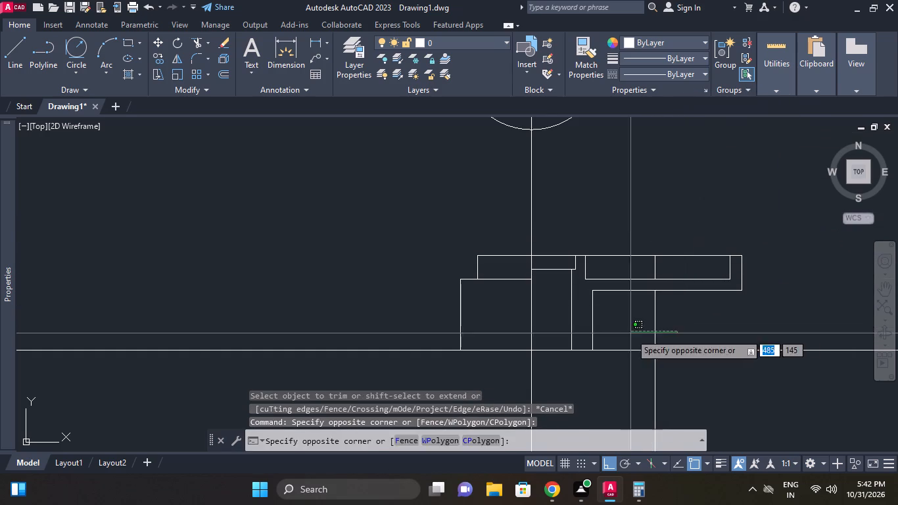
{"action": "left_click", "coordinate": [630, 333]}
{"action": "right_click", "coordinate": [669, 293]}
{"action": "left_click", "coordinate": [702, 213]}
Offset the hub's vertical centre line by 20 toward the arm.
{"action": "middle_click_drag", "start_coordinate": [692, 299], "coordinate": [717, 301]}
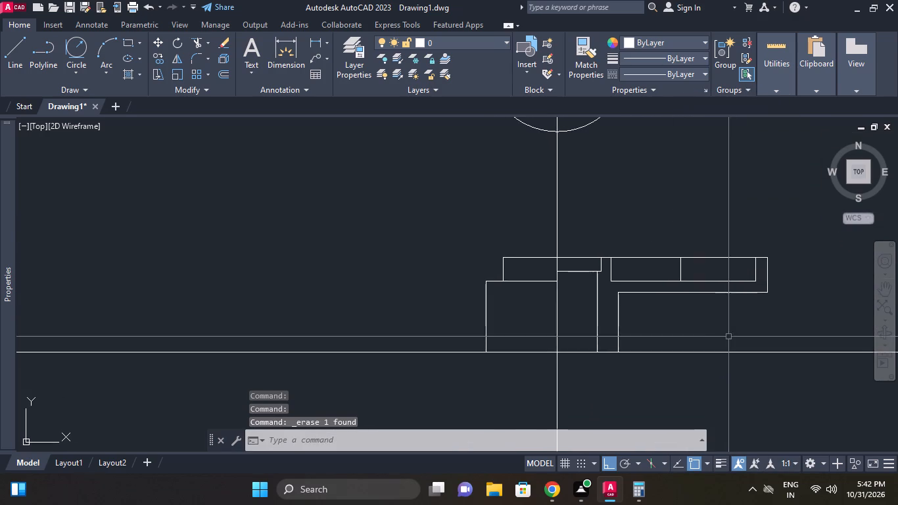
{"action": "middle_click_drag", "start_coordinate": [707, 325], "coordinate": [707, 281]}
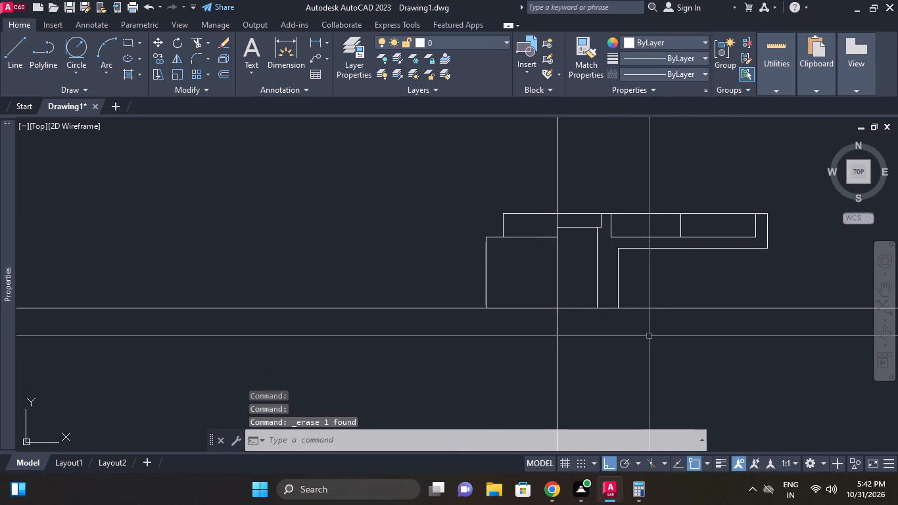
{"action": "middle_click", "coordinate": [646, 329]}
{"action": "scroll", "coordinate": [646, 323], "scroll_direction": "up", "scroll_amount": 1}
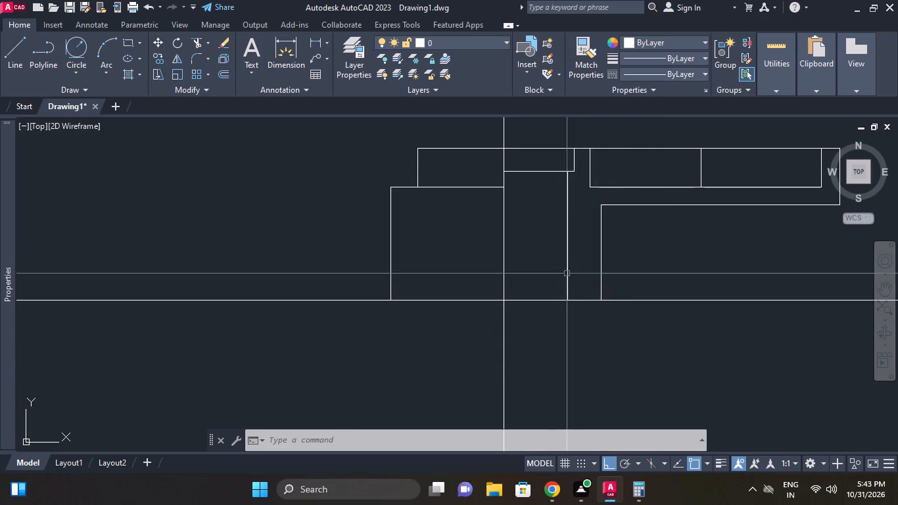
{"action": "middle_click_drag", "start_coordinate": [532, 316], "coordinate": [493, 318]}
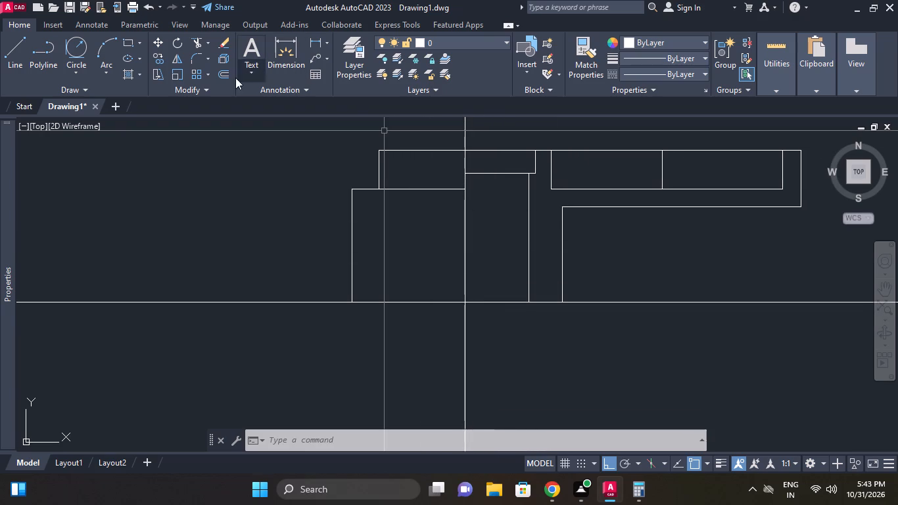
{"action": "left_click", "coordinate": [219, 76]}
{"action": "type", "text": "20"}
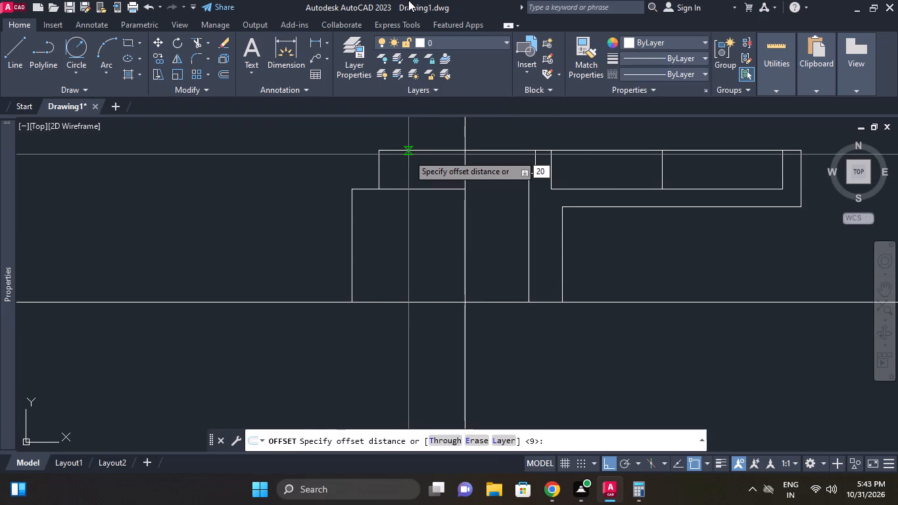
{"action": "key", "text": "Return"}
{"action": "left_click", "coordinate": [465, 341]}
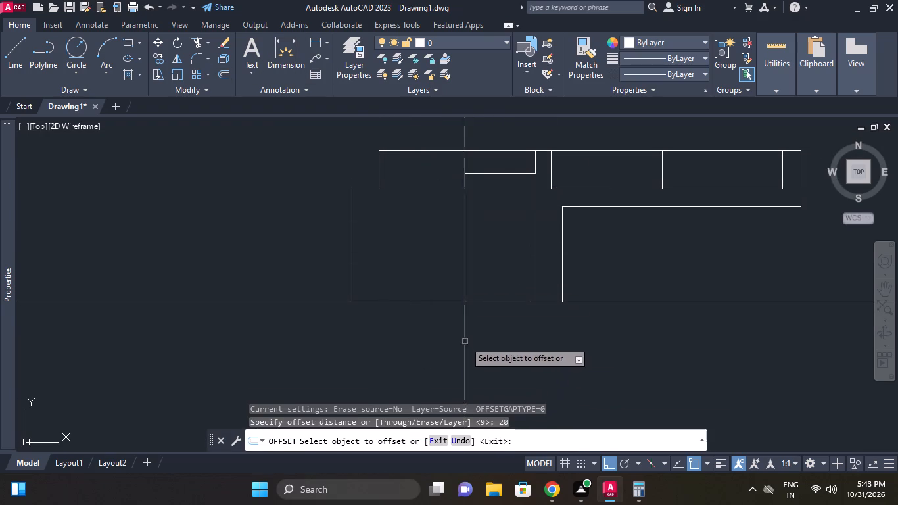
{"action": "left_click", "coordinate": [632, 354]}
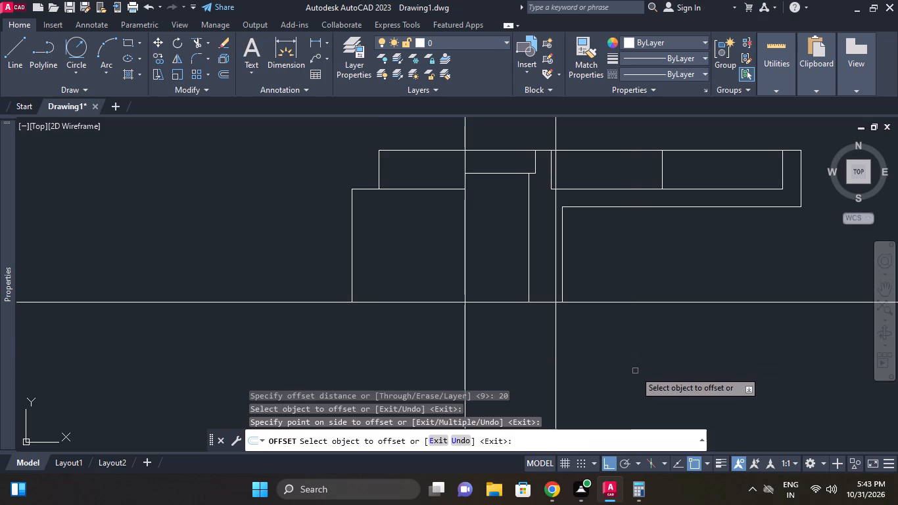
{"action": "right_click", "coordinate": [632, 271]}
{"action": "left_click", "coordinate": [673, 293]}
Offset the hub's vertical centre line by 35 toward the arm.
{"action": "right_click", "coordinate": [597, 276]}
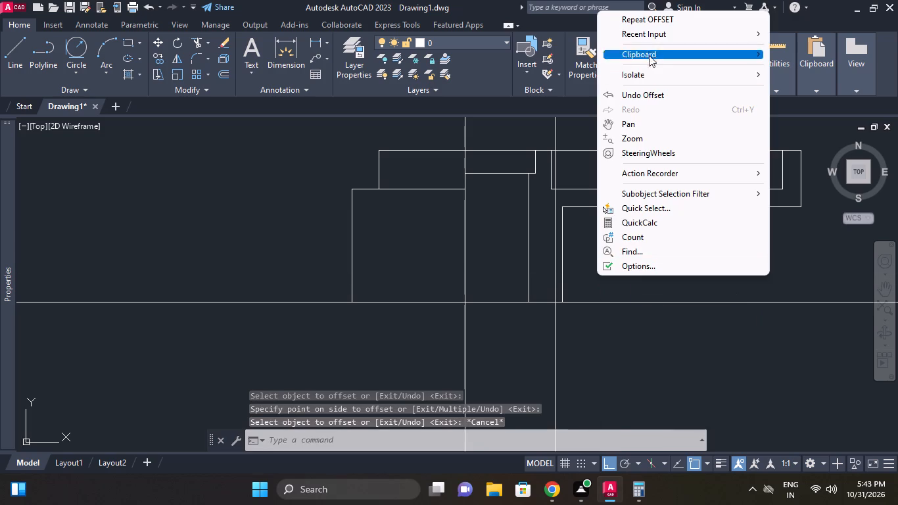
{"action": "left_click", "coordinate": [652, 22]}
{"action": "type", "text": "35"}
{"action": "key", "text": "Return"}
{"action": "left_click", "coordinate": [465, 335]}
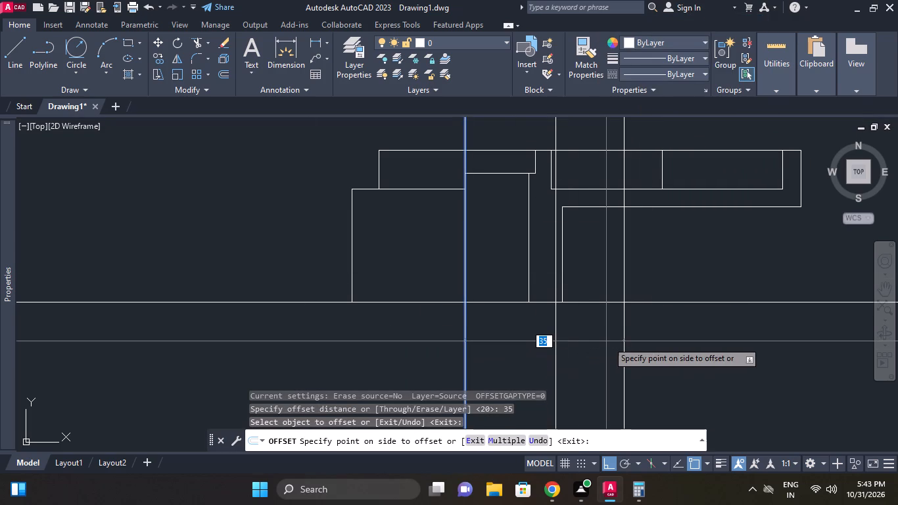
{"action": "left_click", "coordinate": [607, 341]}
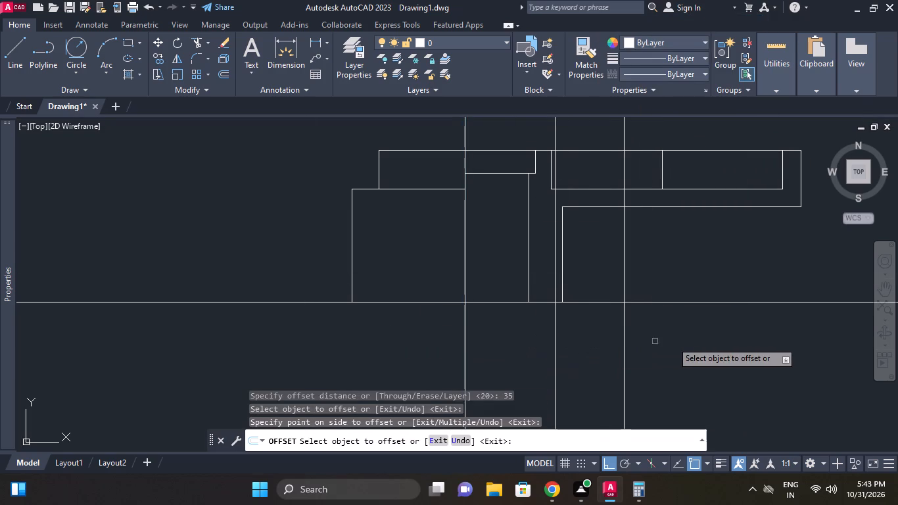
{"action": "right_click", "coordinate": [687, 339]}
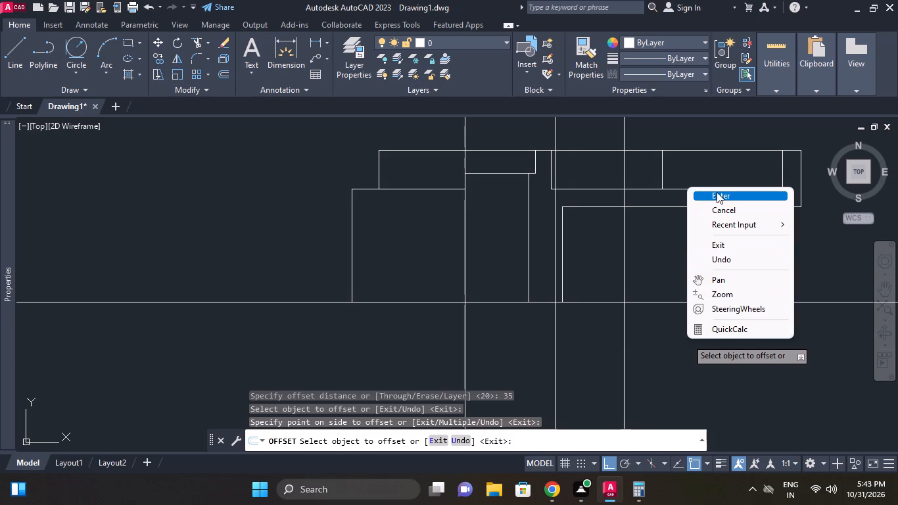
{"action": "left_click", "coordinate": [717, 193]}
Add a linear dimension below the base line from the foot of the hub's arm-side edge to the centre line.
{"action": "left_click", "coordinate": [312, 39]}
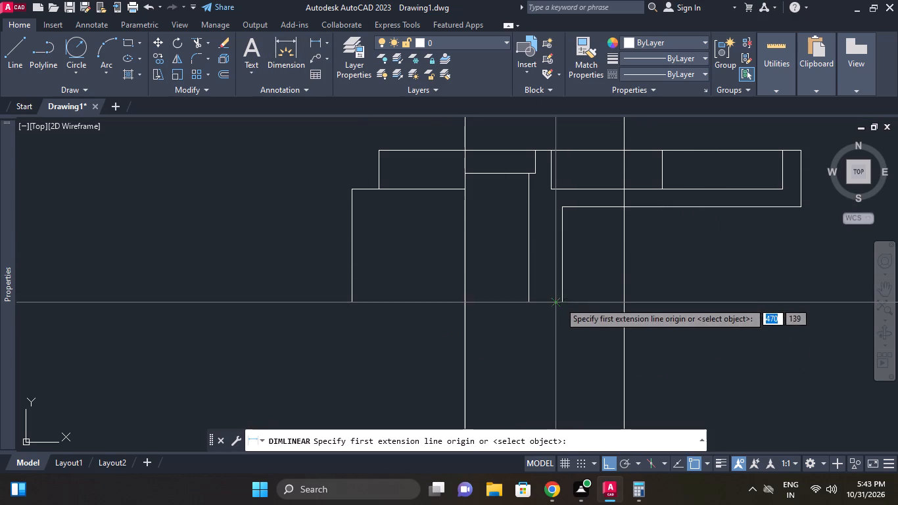
{"action": "left_click", "coordinate": [565, 303]}
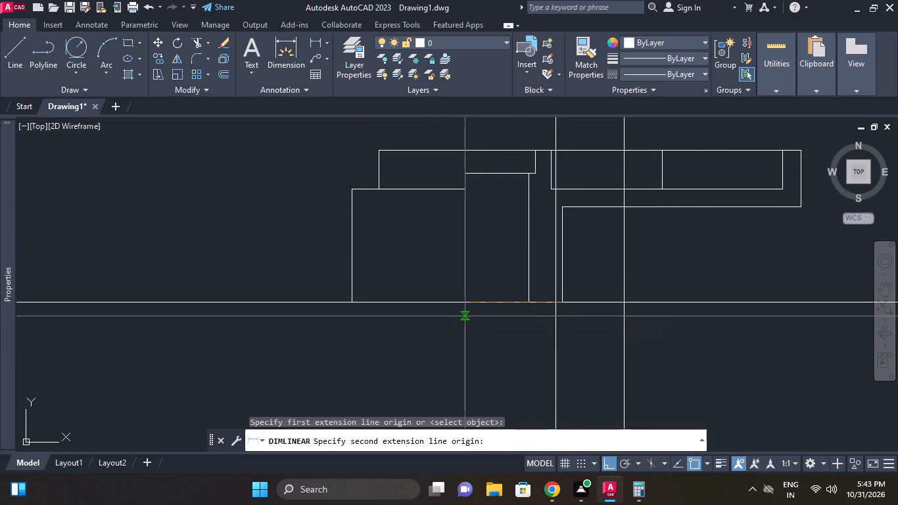
{"action": "left_click", "coordinate": [465, 316]}
{"action": "left_click", "coordinate": [525, 370]}
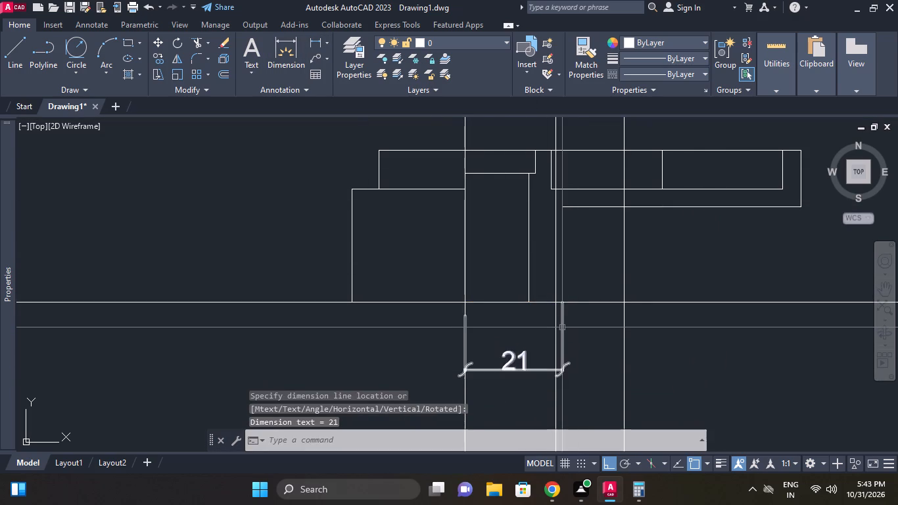
Stretch the dimension's origin from the hub's arm-side edge to the line offset 20 from the centre line.
{"action": "left_click", "coordinate": [562, 326]}
{"action": "left_click", "coordinate": [563, 301]}
{"action": "left_click", "coordinate": [554, 302]}
{"action": "left_click", "coordinate": [512, 365]}
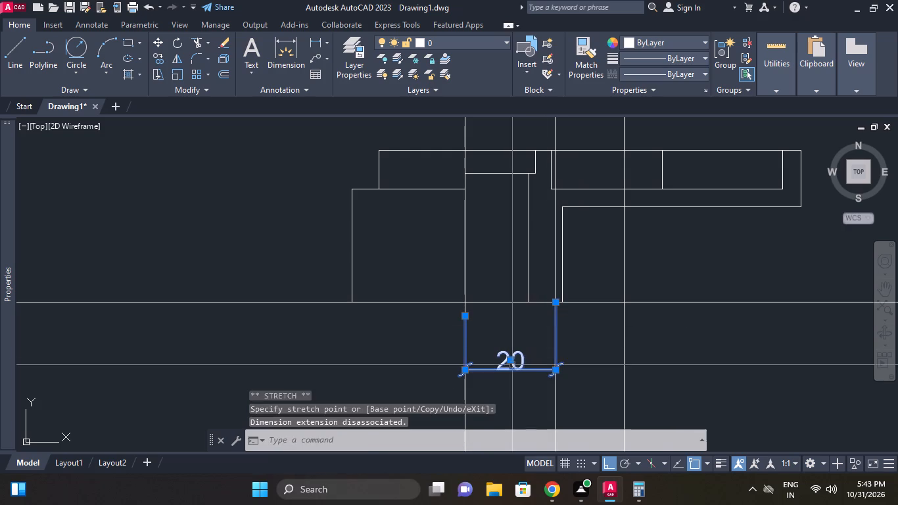
{"action": "right_click", "coordinate": [509, 339]}
{"action": "left_click", "coordinate": [555, 361]}
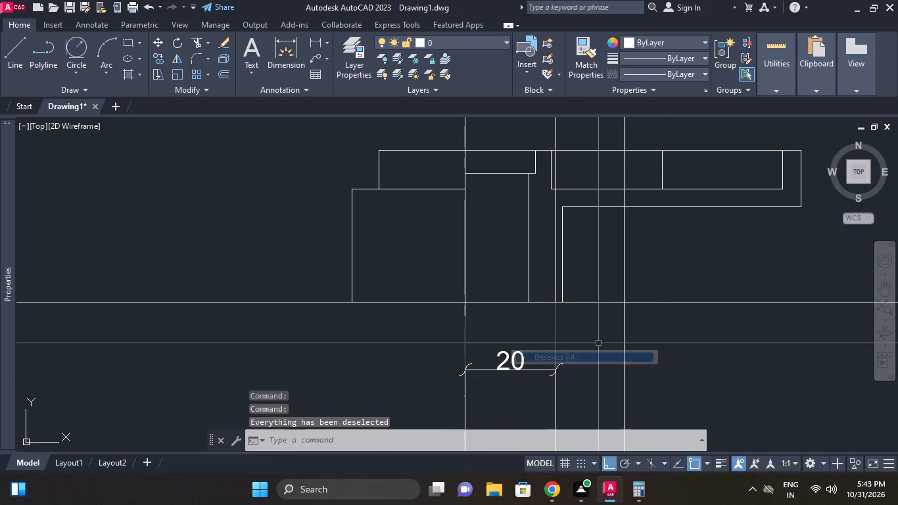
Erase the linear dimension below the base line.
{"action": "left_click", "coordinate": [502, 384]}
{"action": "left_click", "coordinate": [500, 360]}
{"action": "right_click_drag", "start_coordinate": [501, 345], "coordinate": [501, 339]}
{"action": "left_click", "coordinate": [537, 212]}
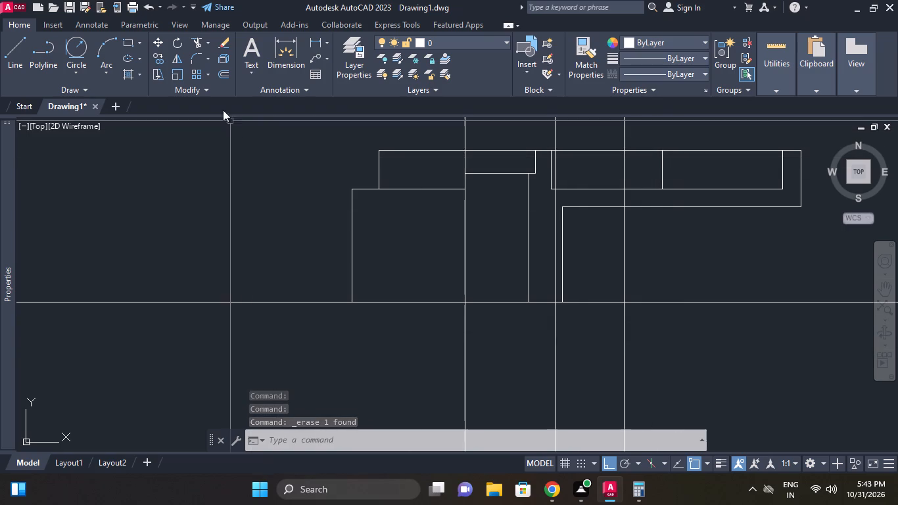
Draw a vertical line 6 long upward from where the line offset by 35 meets the base line.
{"action": "left_click", "coordinate": [10, 51]}
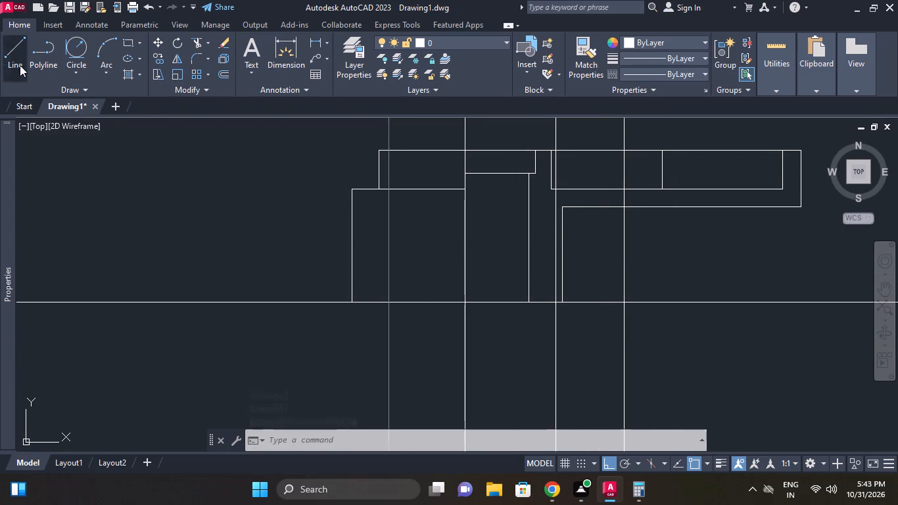
{"action": "left_click", "coordinate": [625, 304]}
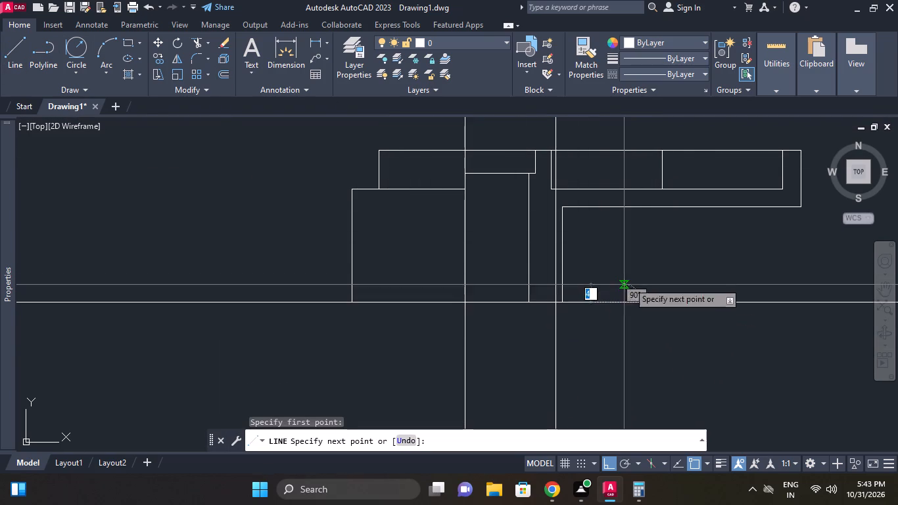
{"action": "key", "text": "6"}
{"action": "key", "text": "Return"}
{"action": "right_click", "coordinate": [663, 263]}
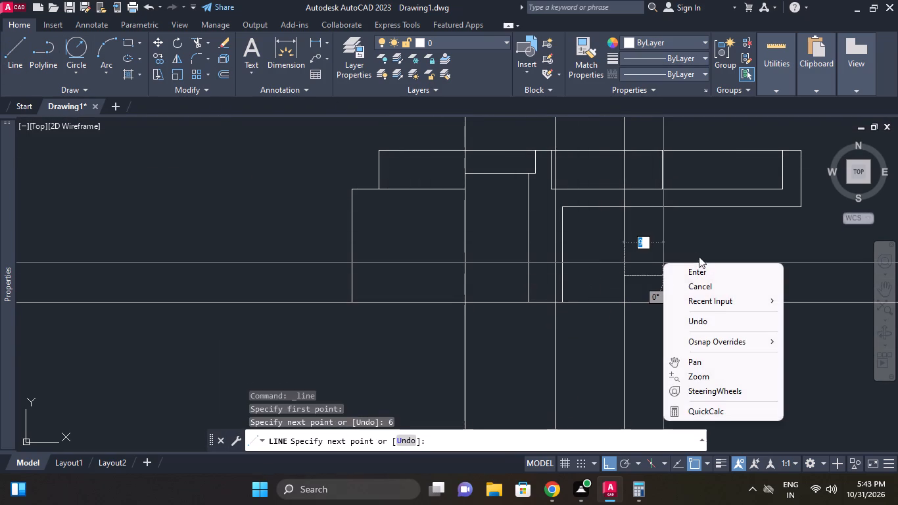
{"action": "left_click", "coordinate": [711, 285]}
Erase the vertical construction line offset 35 from the centre line, keeping the short 6 line.
{"action": "left_click", "coordinate": [680, 389]}
{"action": "left_click", "coordinate": [617, 400]}
{"action": "right_click", "coordinate": [636, 358]}
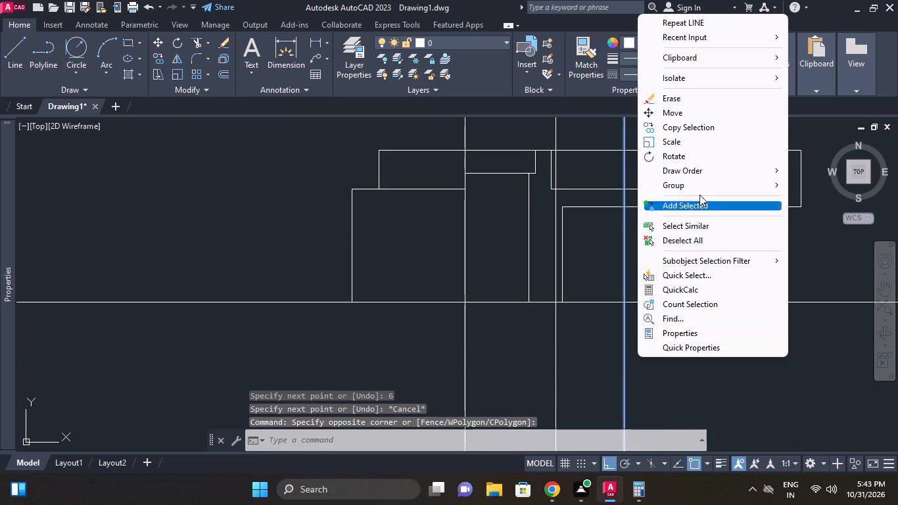
{"action": "left_click", "coordinate": [680, 105]}
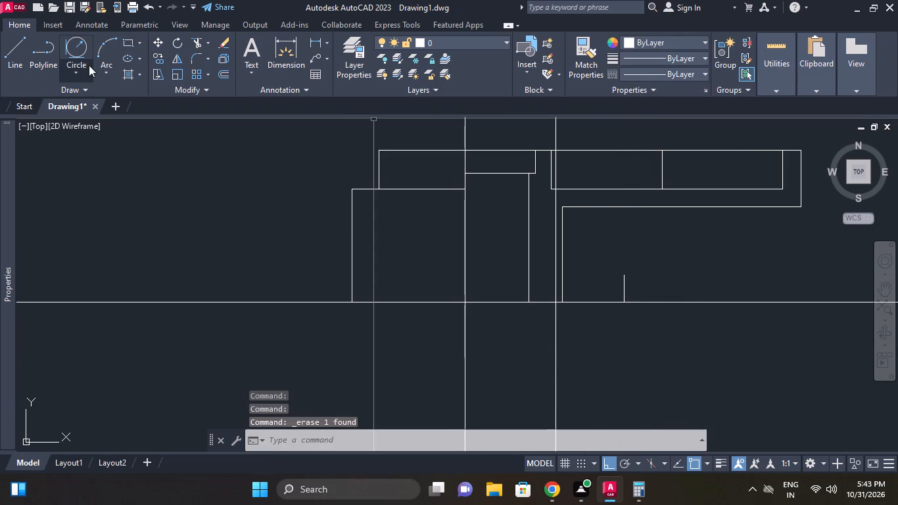
Draw a circle of radius 15 centred on the upper end of the 6 line.
{"action": "left_click", "coordinate": [82, 76]}
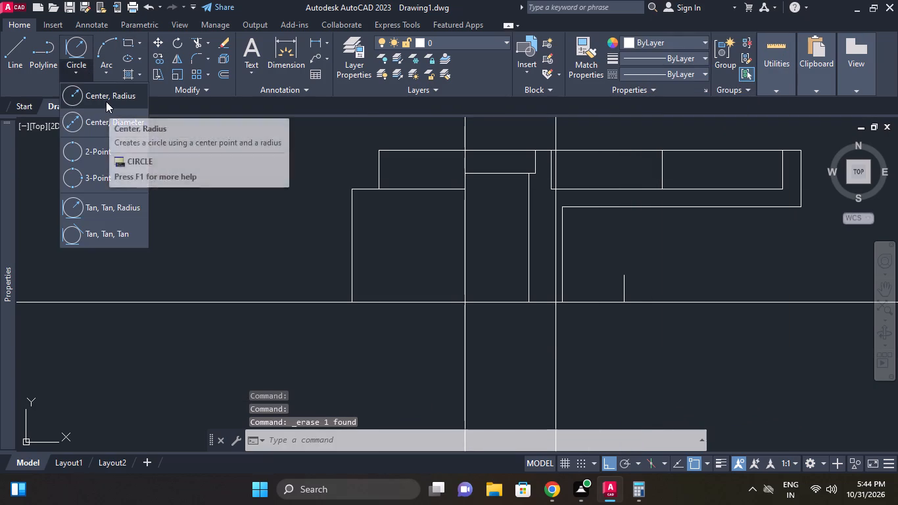
{"action": "left_click", "coordinate": [106, 101]}
{"action": "left_click", "coordinate": [625, 279]}
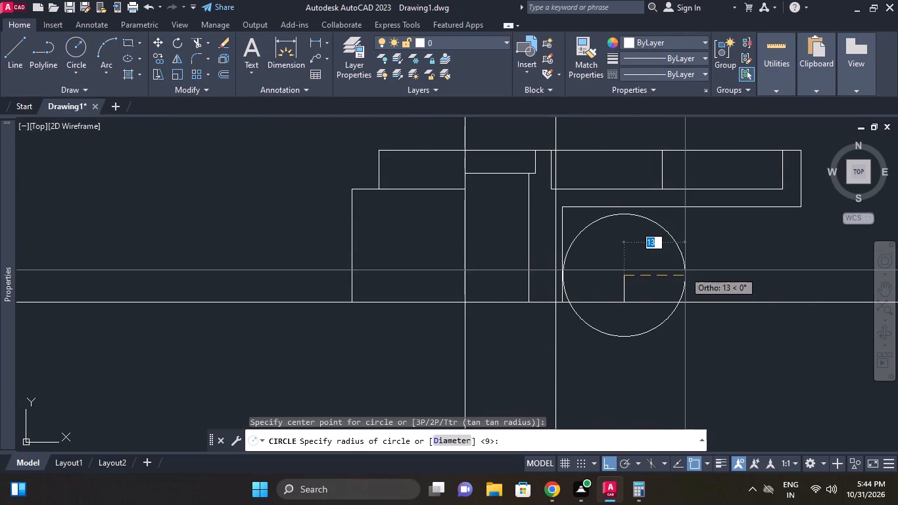
{"action": "type", "text": "15"}
{"action": "key", "text": "Return"}
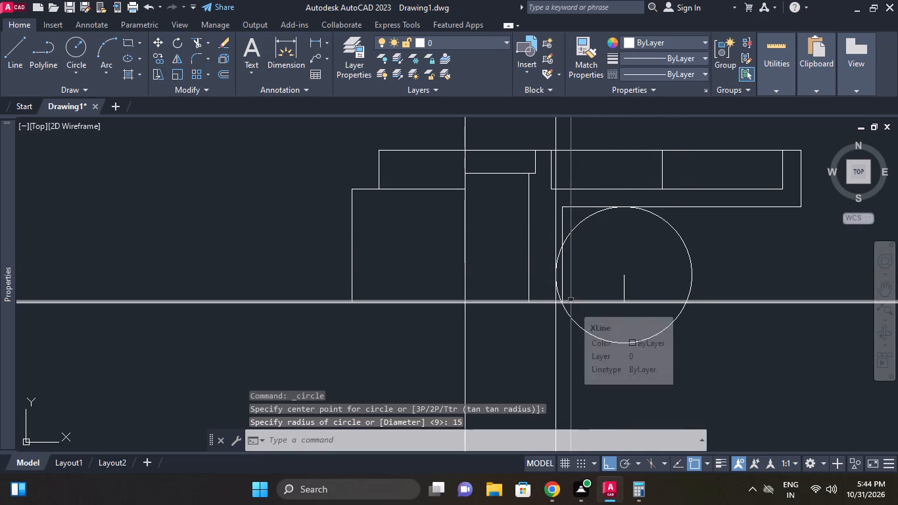
Move the hub's arm-side vertical edge about 3 horizontally toward the circle's centre.
{"action": "left_click", "coordinate": [561, 229]}
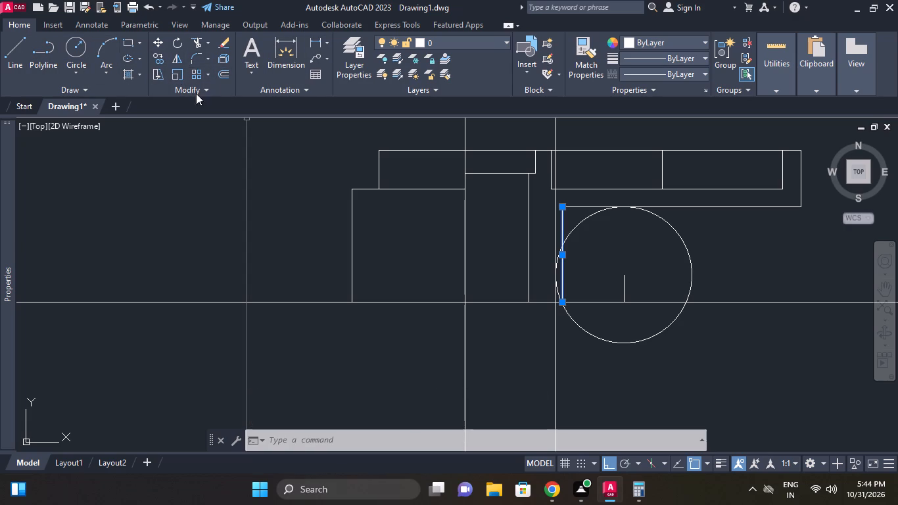
{"action": "left_click", "coordinate": [158, 45]}
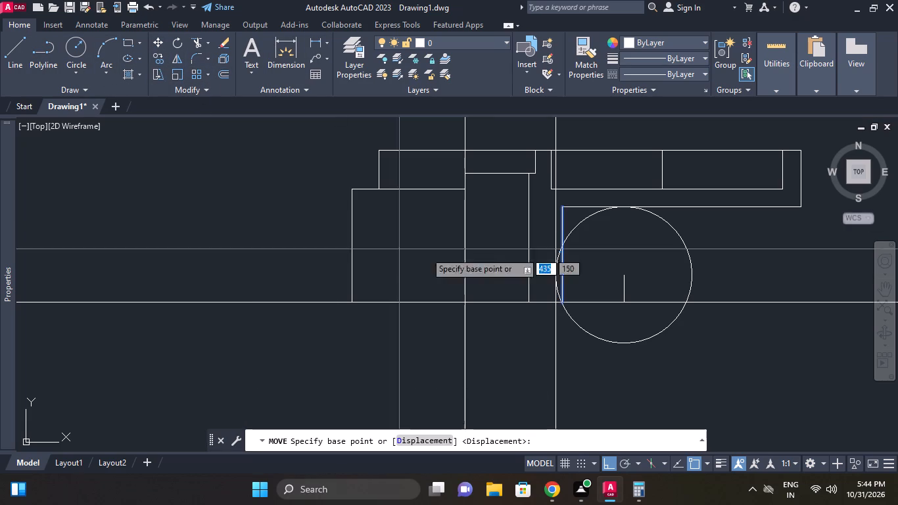
{"action": "scroll", "coordinate": [587, 235], "scroll_direction": "up", "scroll_amount": 1}
{"action": "left_click", "coordinate": [744, 251]}
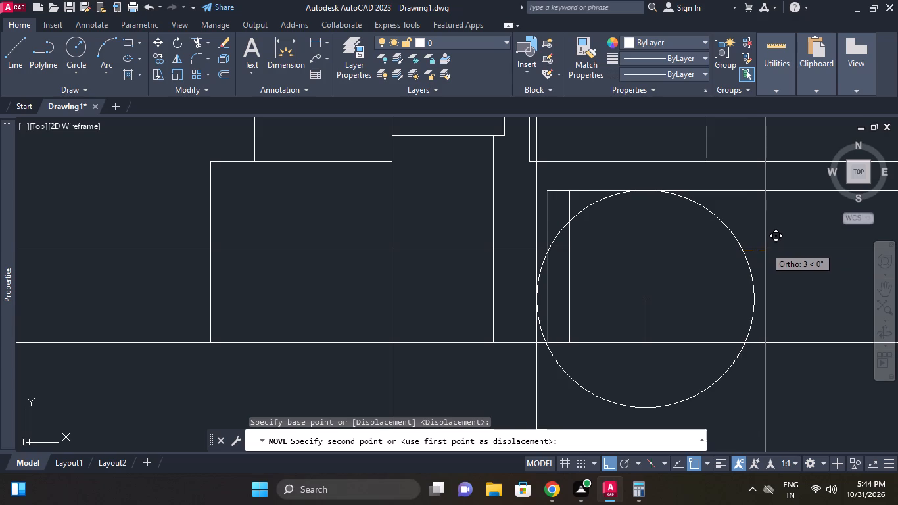
{"action": "left_click", "coordinate": [766, 247]}
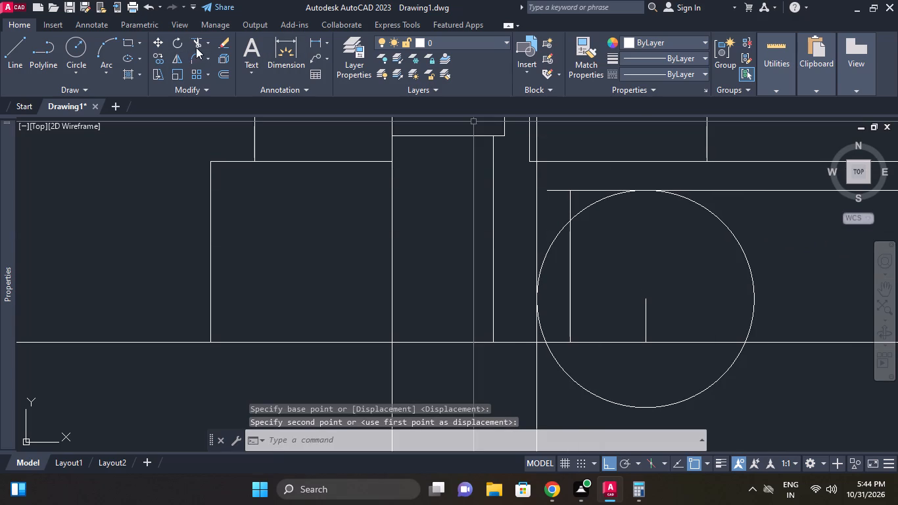
Trim the arm line's overhang past the vertical edge, and the radius 15 circle above the edge's corner and beside the base line.
{"action": "left_click", "coordinate": [197, 47]}
{"action": "right_click", "coordinate": [279, 231]}
{"action": "left_click", "coordinate": [321, 235]}
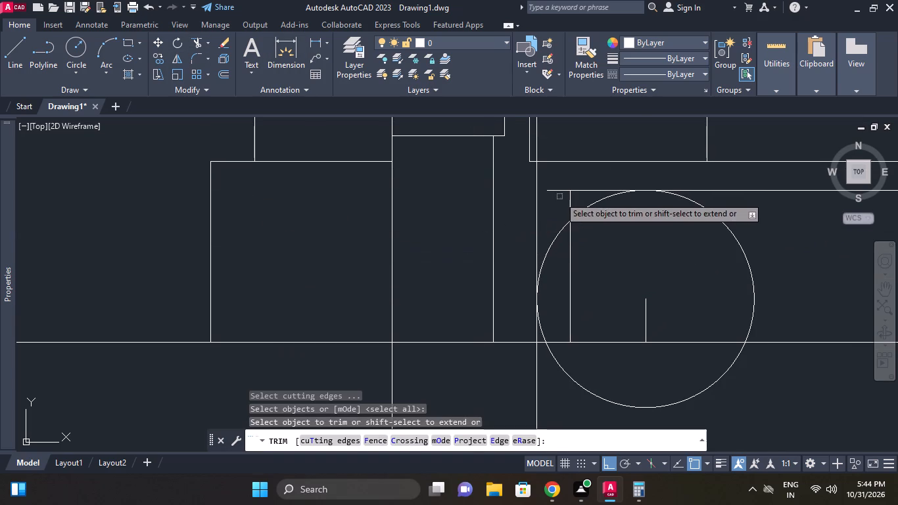
{"action": "left_click", "coordinate": [564, 191]}
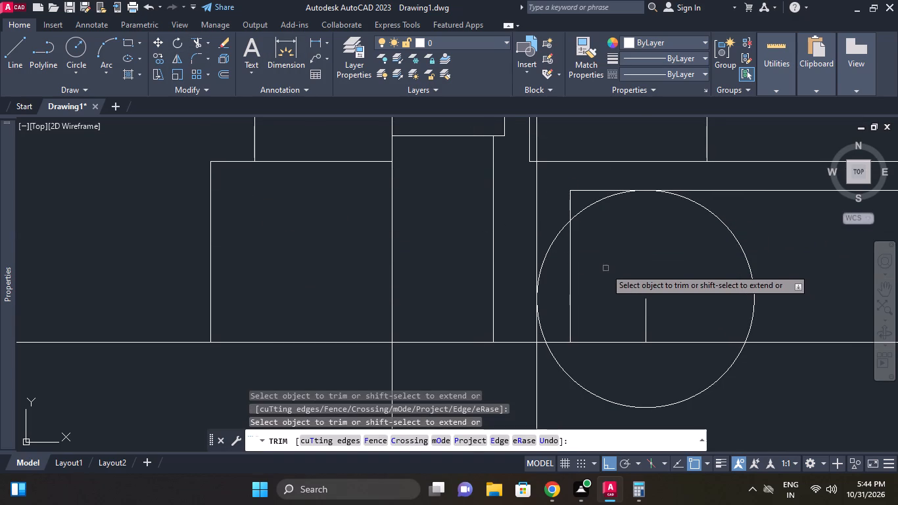
{"action": "left_click", "coordinate": [577, 216]}
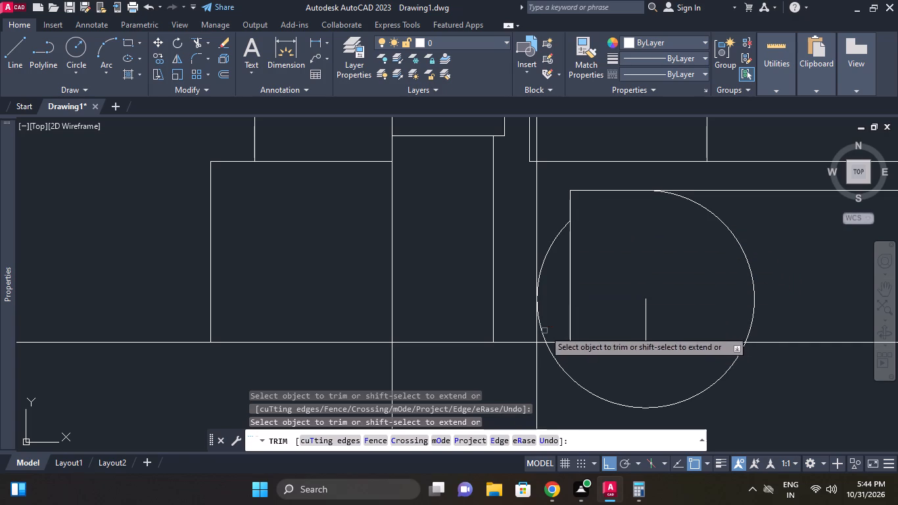
{"action": "left_click", "coordinate": [544, 328]}
{"action": "right_click", "coordinate": [742, 215]}
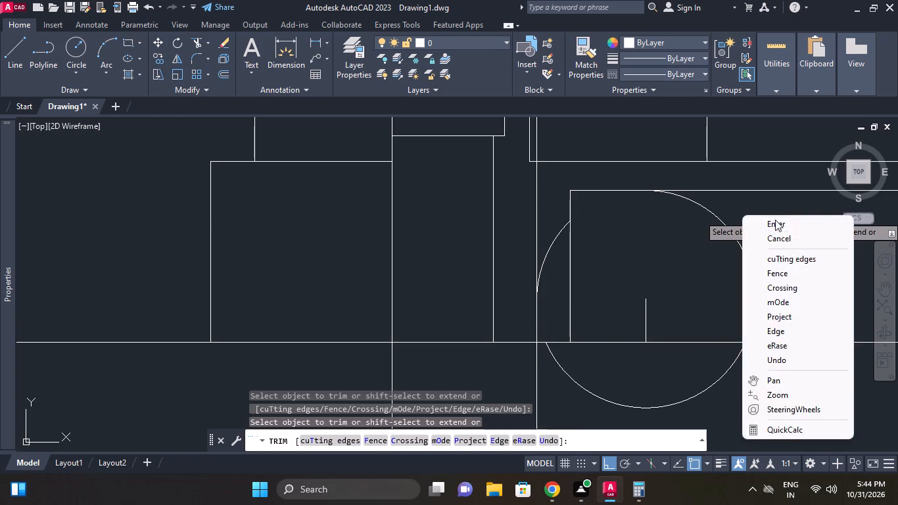
{"action": "left_click", "coordinate": [775, 221]}
Erase the leftover large part of the radius 15 circle, keeping only the short arc beside the hub.
{"action": "left_click", "coordinate": [735, 221]}
{"action": "left_click", "coordinate": [699, 231]}
{"action": "right_click", "coordinate": [699, 231]}
{"action": "left_click", "coordinate": [728, 216]}
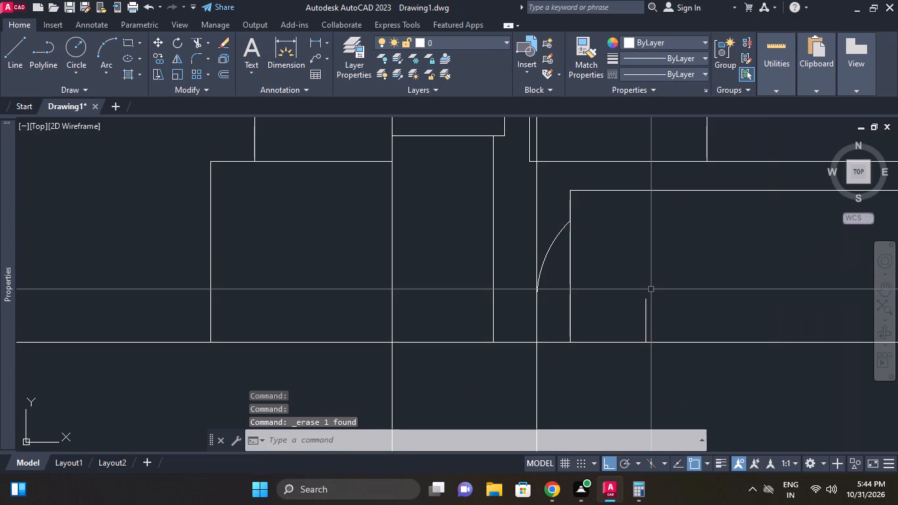
Trim the vertical construction line between the bottom of the arm and the lower end of the arc.
{"action": "scroll", "coordinate": [678, 310], "scroll_direction": "down", "scroll_amount": 1}
{"action": "middle_click_drag", "start_coordinate": [654, 312], "coordinate": [566, 284]}
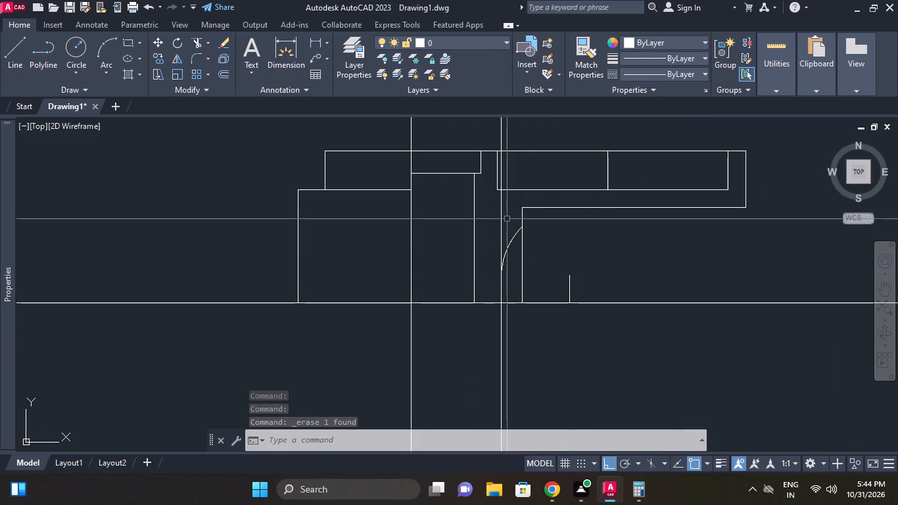
{"action": "right_click", "coordinate": [588, 225]}
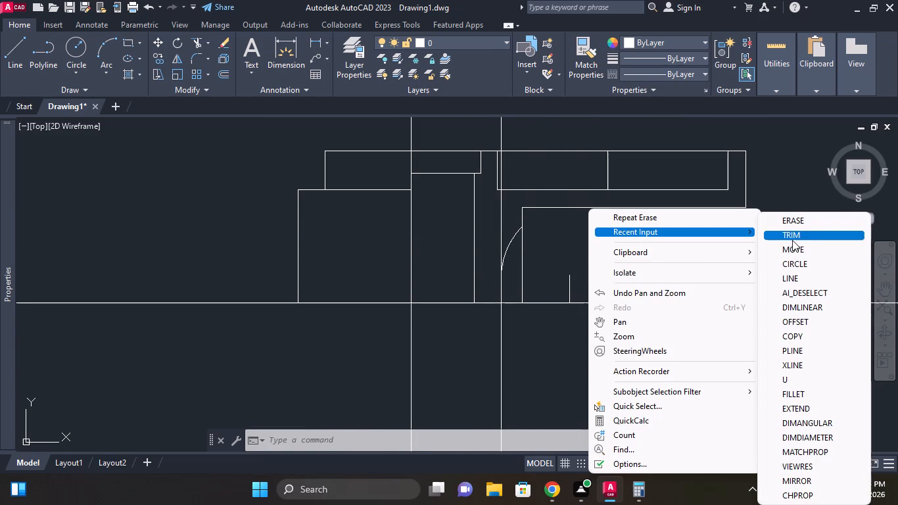
{"action": "left_click", "coordinate": [815, 236]}
{"action": "right_click", "coordinate": [612, 262]}
{"action": "left_click", "coordinate": [646, 265]}
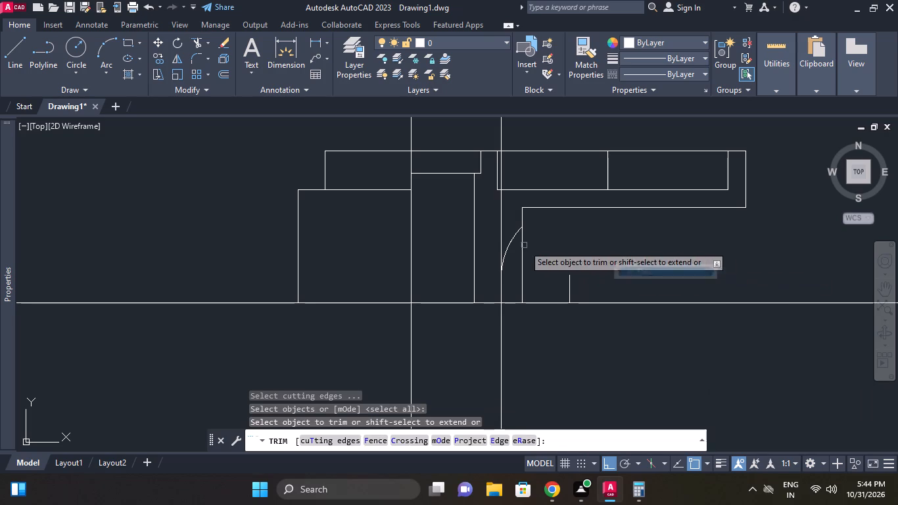
{"action": "left_click", "coordinate": [503, 237]}
{"action": "right_click", "coordinate": [578, 237]}
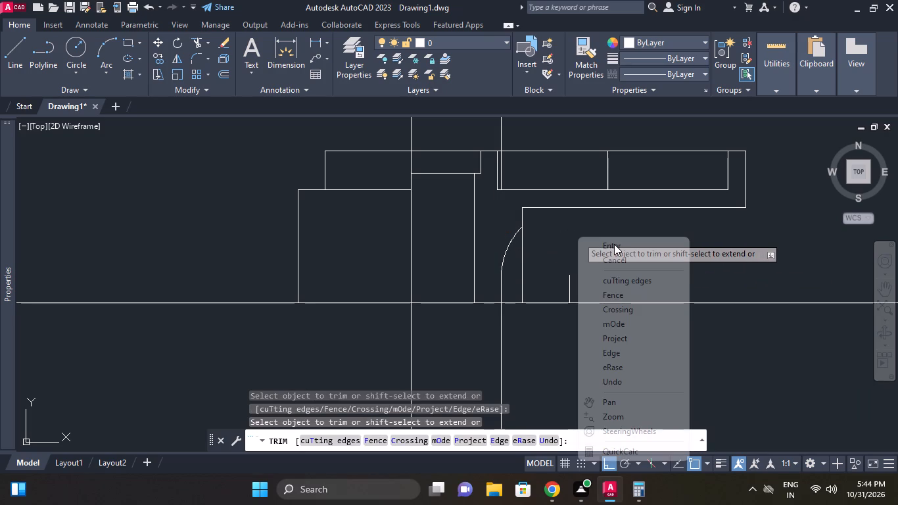
{"action": "left_click", "coordinate": [614, 244]}
Trim the part of the vertical construction line that extends below the base line under the arc.
{"action": "right_click", "coordinate": [581, 255]}
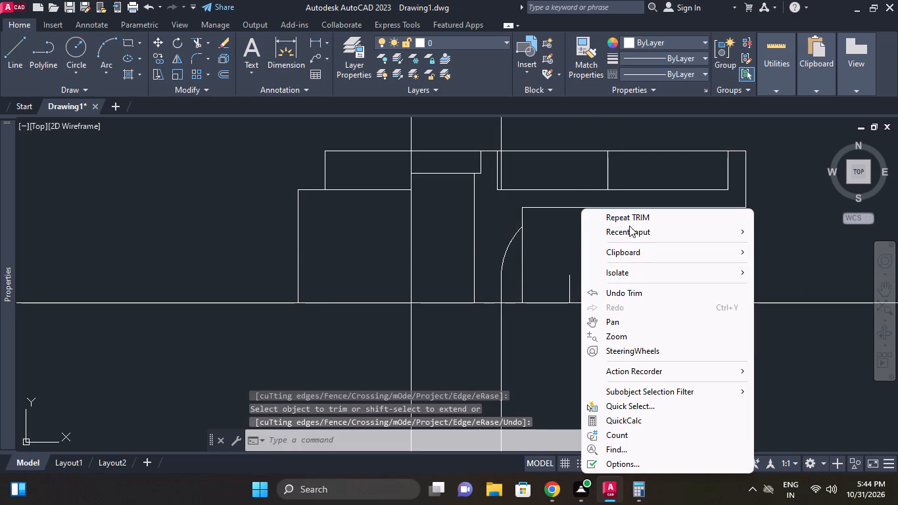
{"action": "left_click", "coordinate": [628, 219]}
{"action": "right_click", "coordinate": [616, 267]}
{"action": "left_click", "coordinate": [638, 273]}
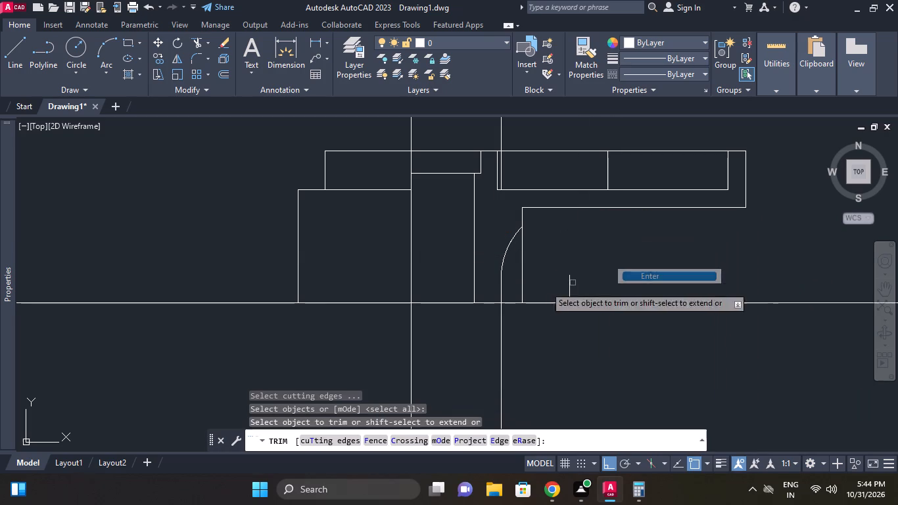
{"action": "left_click_drag", "start_coordinate": [498, 312], "coordinate": [517, 312]}
{"action": "left_click", "coordinate": [483, 306]}
{"action": "left_click", "coordinate": [500, 313]}
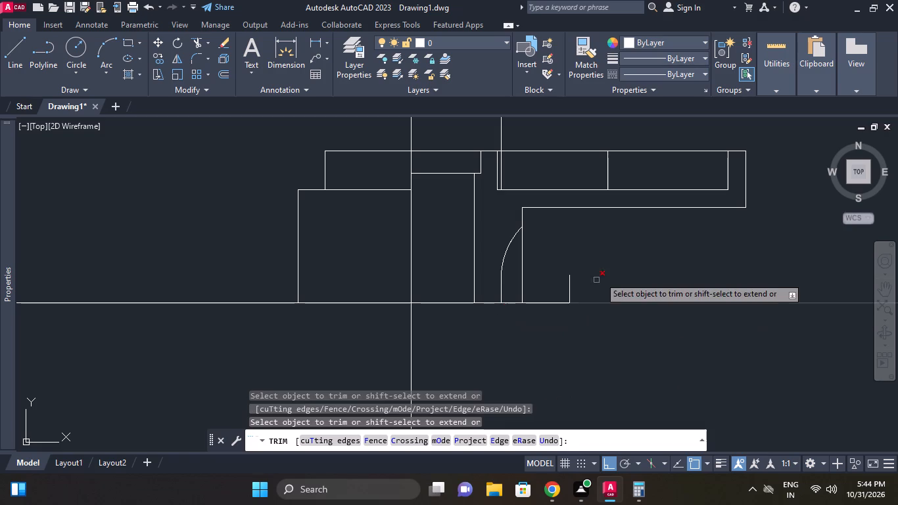
{"action": "right_click", "coordinate": [592, 258]}
{"action": "left_click", "coordinate": [620, 62]}
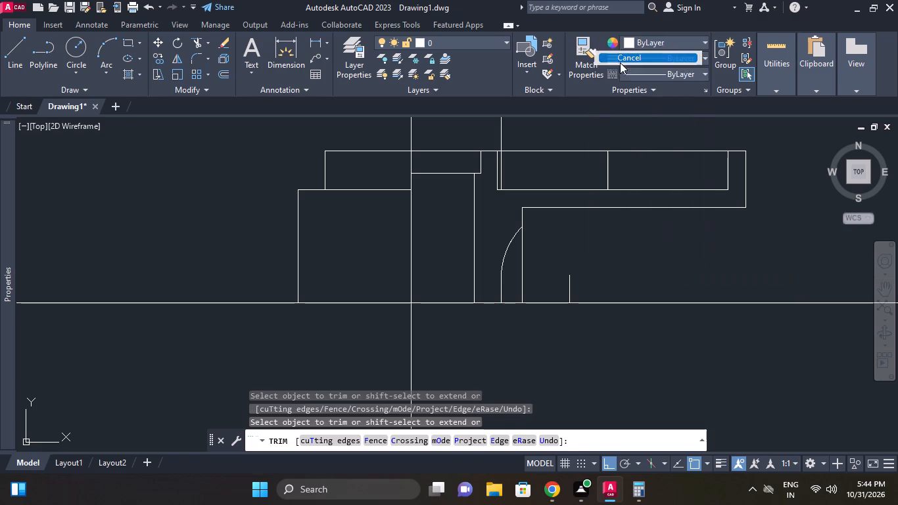
Erase the short 6 line that marked the circle's centre.
{"action": "left_click", "coordinate": [569, 283]}
{"action": "right_click", "coordinate": [590, 248]}
{"action": "left_click", "coordinate": [626, 218]}
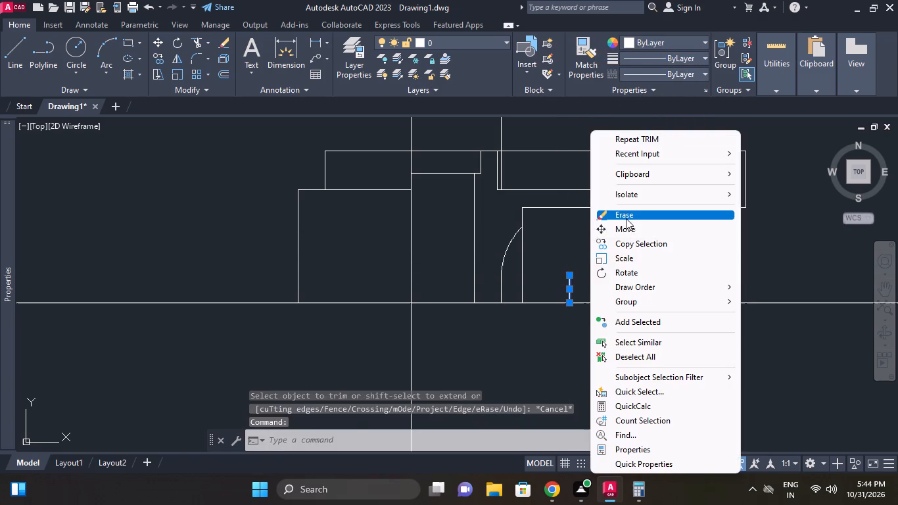
Erase the remaining upper part of the vertical construction line above the arc.
{"action": "middle_click_drag", "start_coordinate": [596, 301], "coordinate": [594, 311]}
{"action": "scroll", "coordinate": [512, 316], "scroll_direction": "down", "scroll_amount": 1}
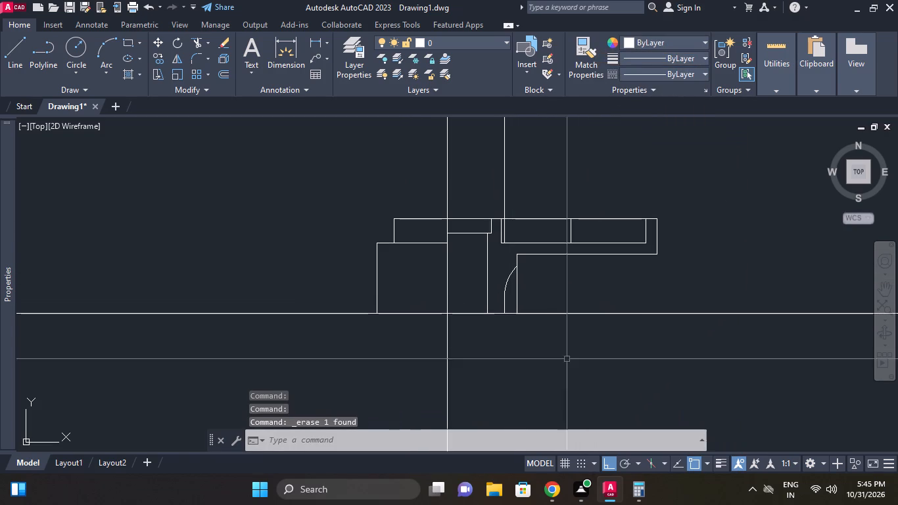
{"action": "left_click", "coordinate": [508, 174]}
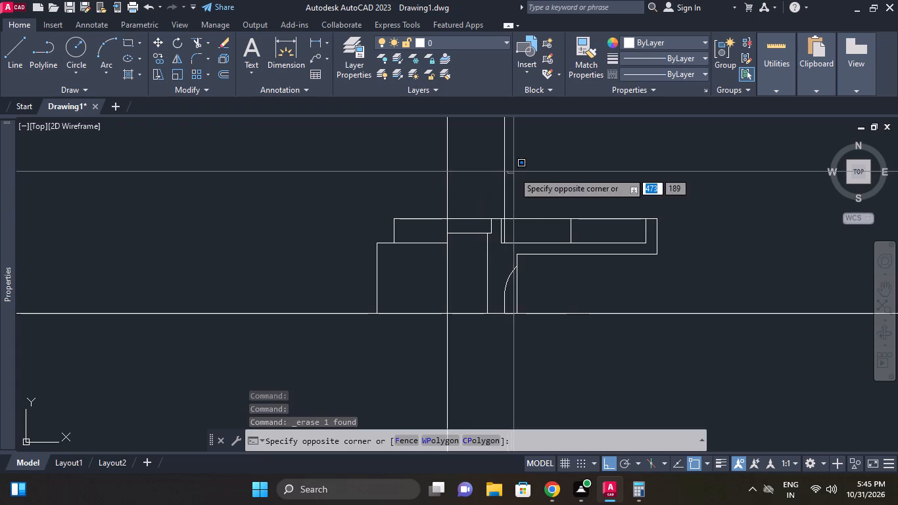
{"action": "left_click", "coordinate": [494, 168]}
{"action": "right_click", "coordinate": [529, 170]}
{"action": "left_click", "coordinate": [568, 210]}
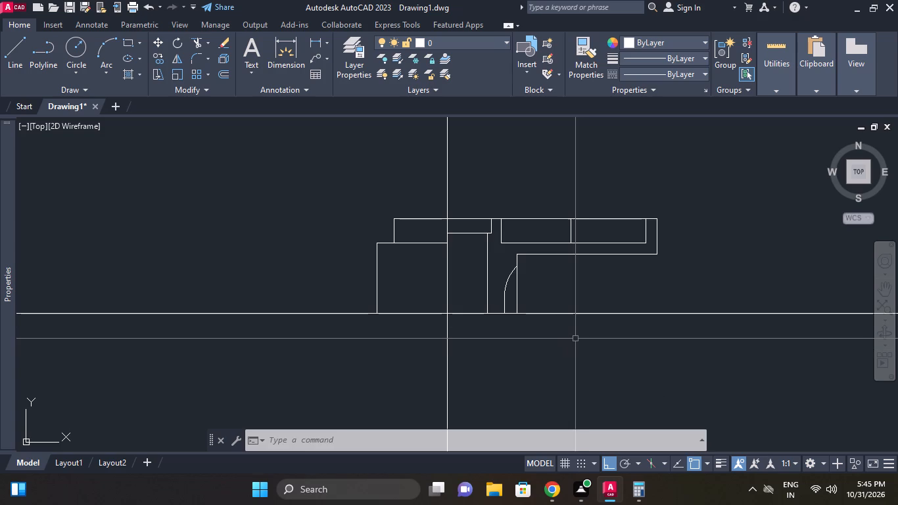
Hatch the cut region of the hub wall and arm in the section view, with a hatch scale of 16.
{"action": "type", "text": "H"}
{"action": "key", "text": "space"}
{"action": "scroll", "coordinate": [577, 354], "scroll_direction": "up", "scroll_amount": 1}
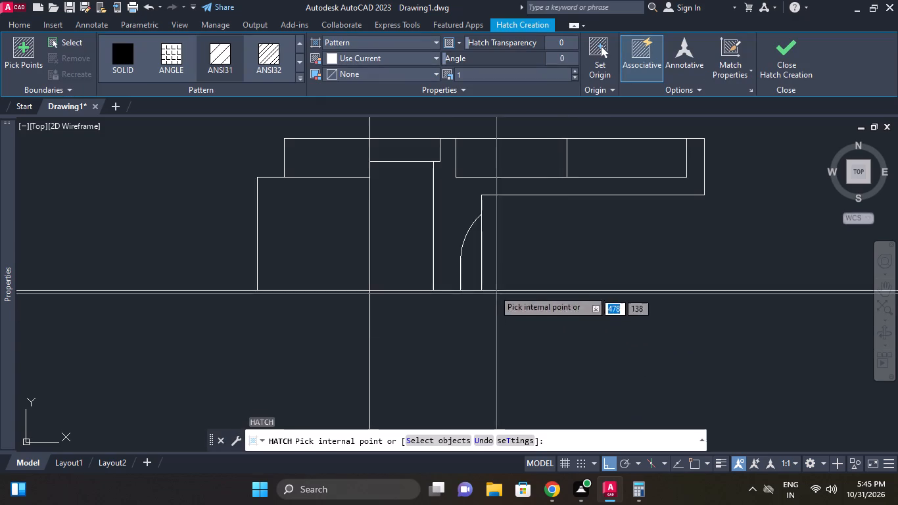
{"action": "left_click", "coordinate": [446, 218]}
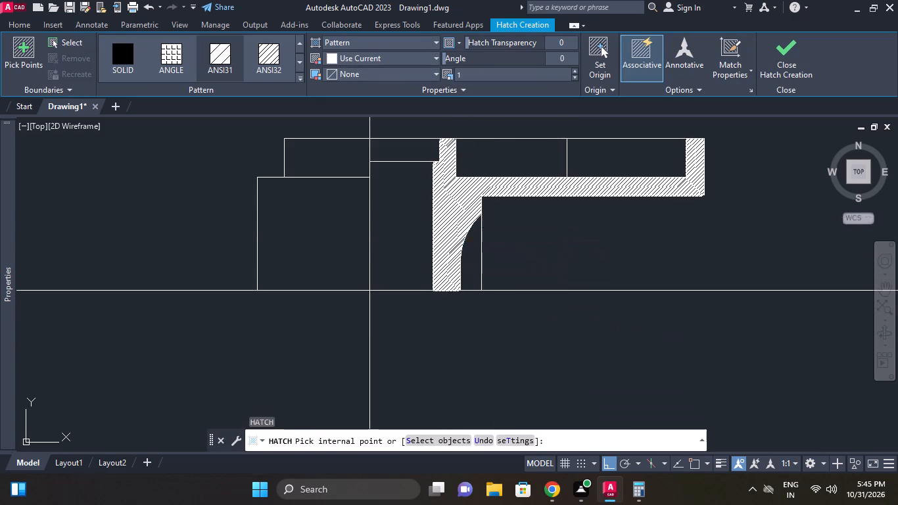
{"action": "left_click", "coordinate": [575, 71]}
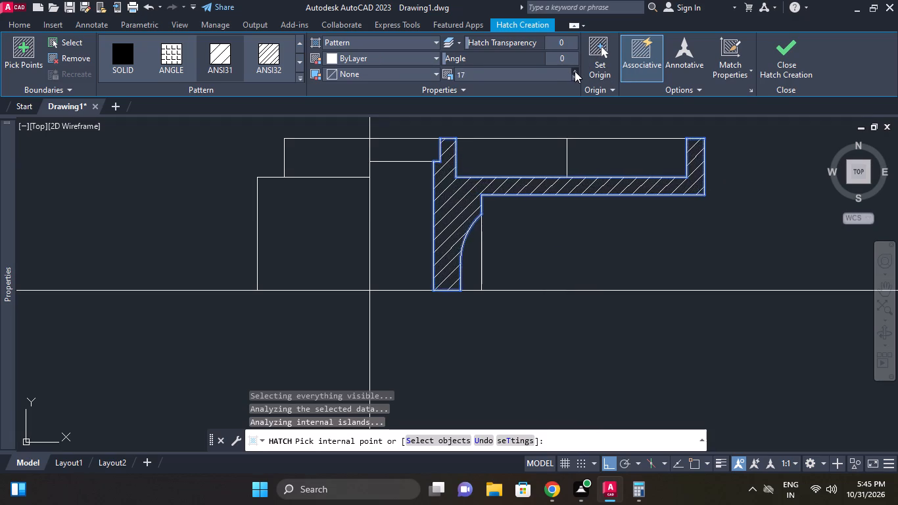
{"action": "triple_click", "coordinate": [577, 76]}
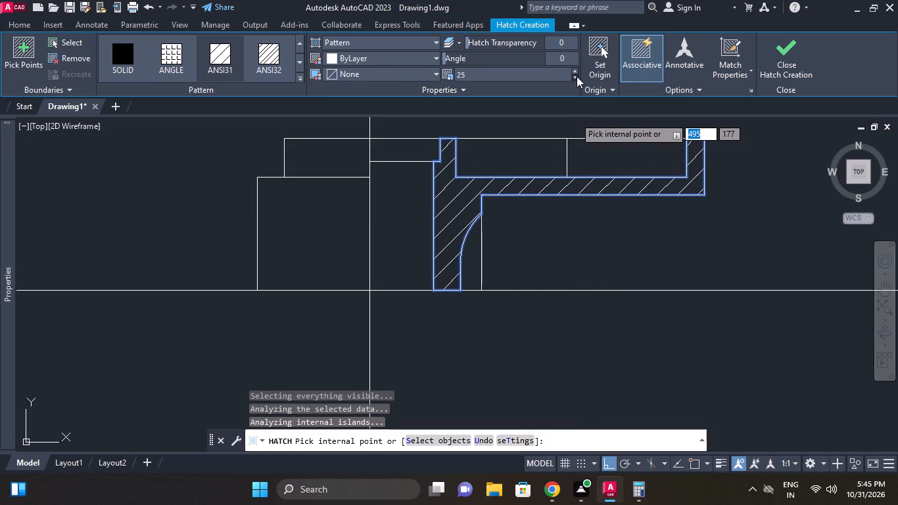
{"action": "triple_click", "coordinate": [577, 76]}
{"action": "triple_click", "coordinate": [577, 76]}
{"action": "double_click", "coordinate": [577, 76]}
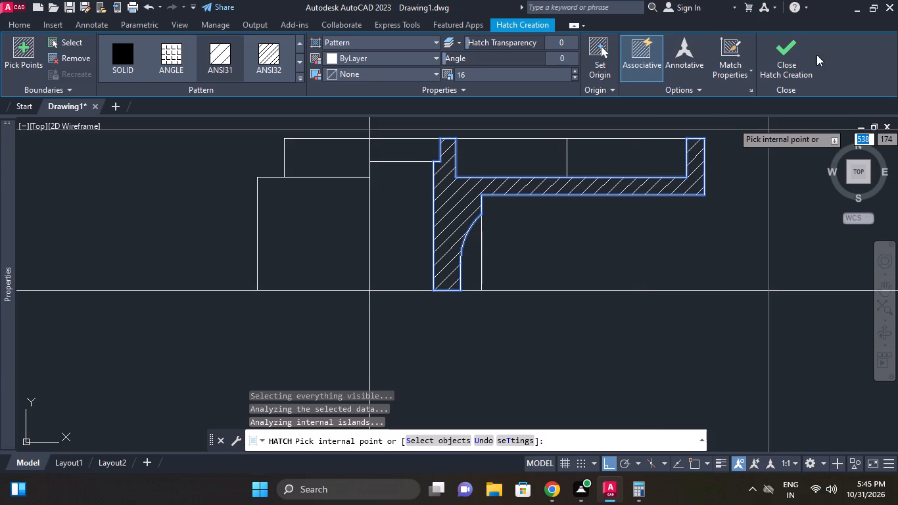
{"action": "left_click", "coordinate": [767, 55]}
Draw a rectangle 4 wide and 18 high in the empty area beside the section view, below the base line.
{"action": "scroll", "coordinate": [770, 214], "scroll_direction": "down", "scroll_amount": 1}
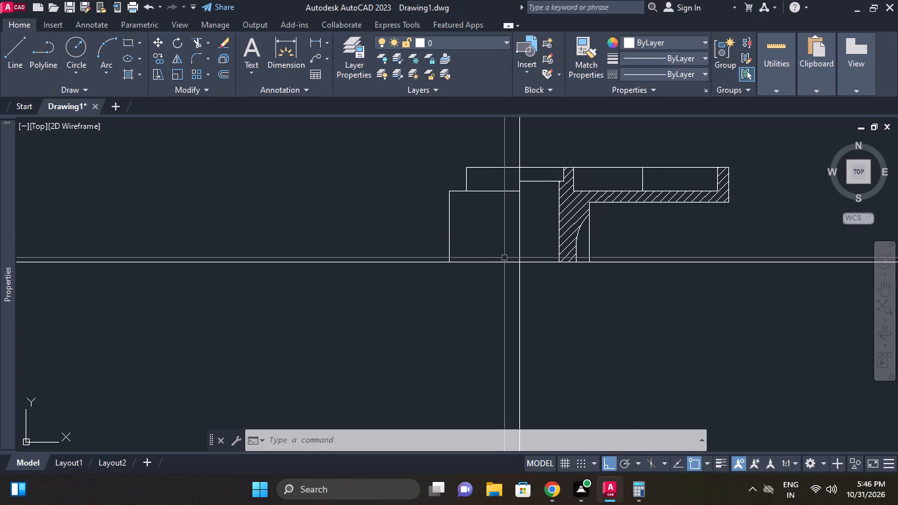
{"action": "middle_click_drag", "start_coordinate": [503, 258], "coordinate": [508, 250]}
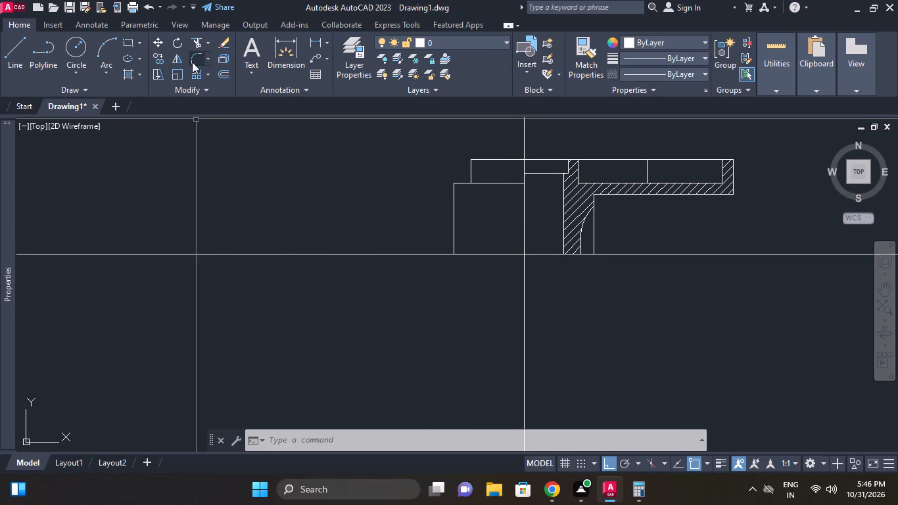
{"action": "left_click", "coordinate": [128, 47]}
{"action": "left_click", "coordinate": [241, 297]}
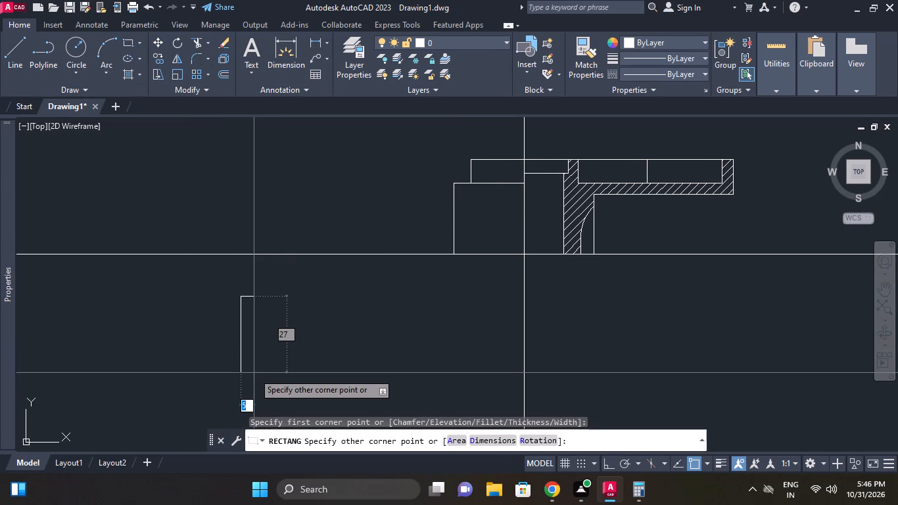
{"action": "key", "text": "4"}
{"action": "key", "text": "Tab"}
{"action": "type", "text": "18"}
{"action": "key", "text": "Return"}
Copy the 4 by 18 rectangle by its bottom midpoint to three places along the base line in the hub's unsectioned half.
{"action": "scroll", "coordinate": [251, 370], "scroll_direction": "up", "scroll_amount": 1}
{"action": "left_click", "coordinate": [269, 338]}
{"action": "left_click", "coordinate": [235, 298]}
{"action": "right_click", "coordinate": [234, 297]}
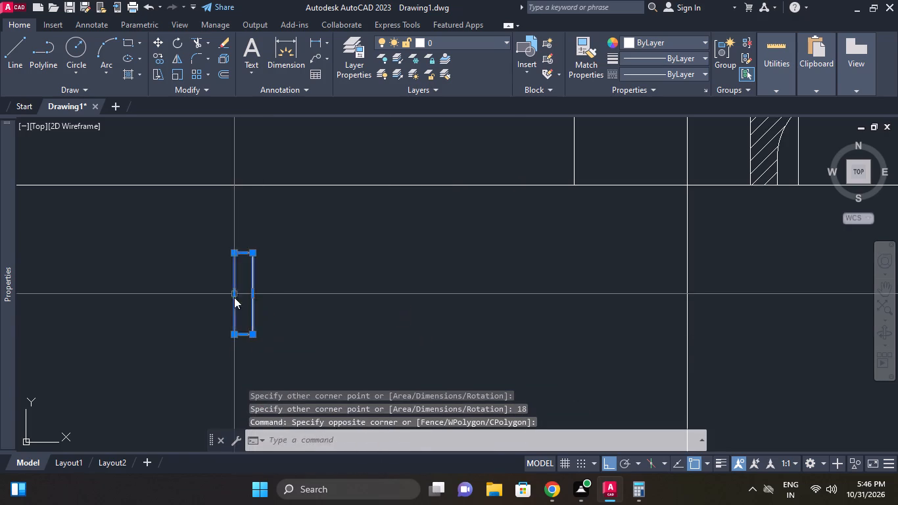
{"action": "left_click", "coordinate": [302, 242]}
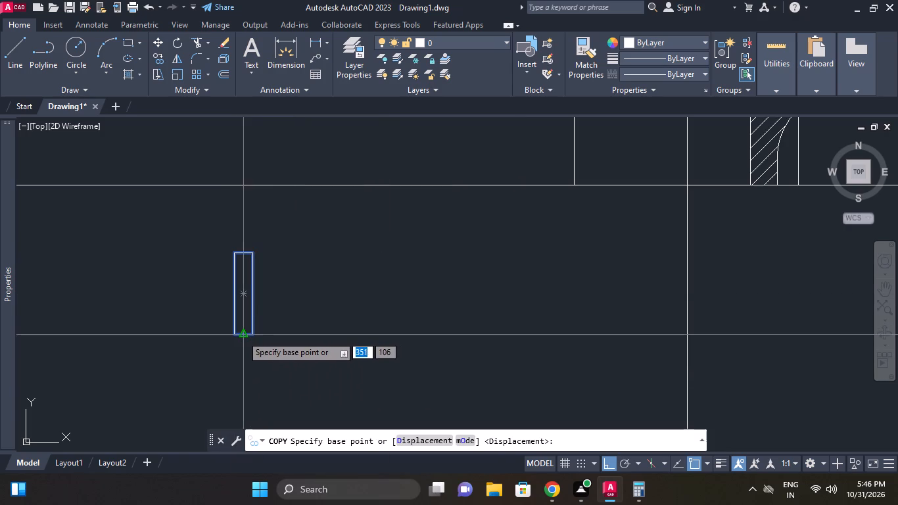
{"action": "left_click", "coordinate": [240, 335]}
{"action": "middle_click_drag", "start_coordinate": [498, 250], "coordinate": [440, 353]}
{"action": "left_click", "coordinate": [534, 289]}
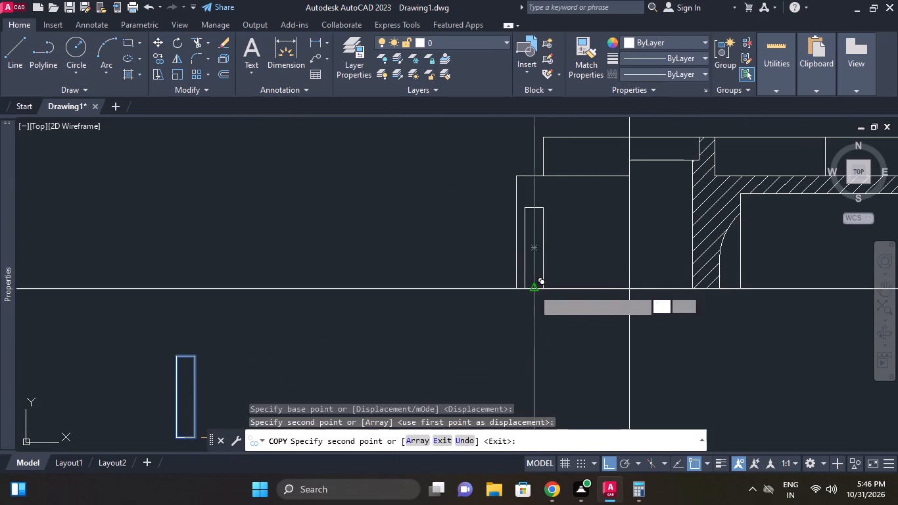
{"action": "left_click", "coordinate": [565, 286]}
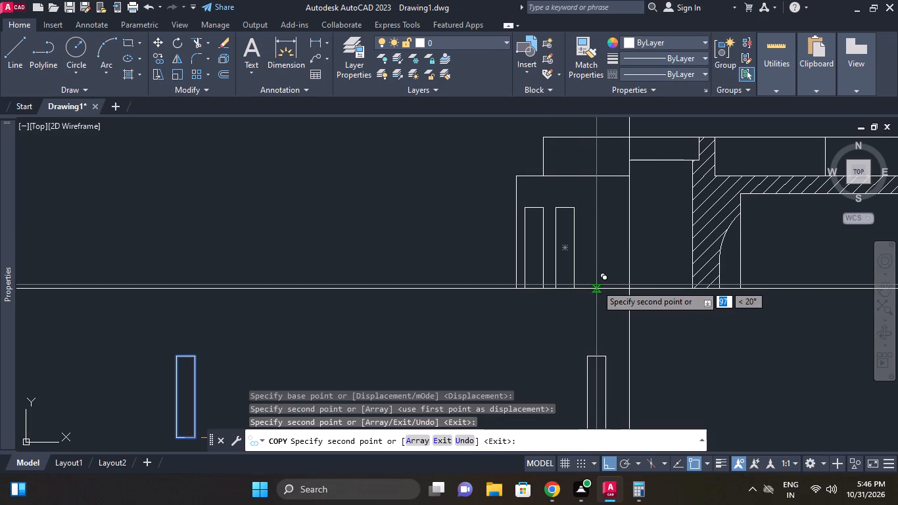
{"action": "left_click", "coordinate": [600, 287]}
{"action": "right_click", "coordinate": [296, 260]}
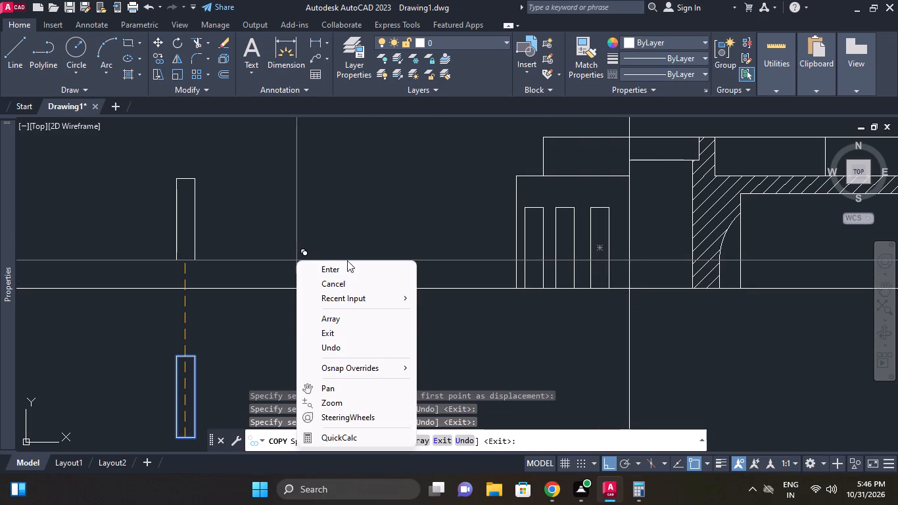
{"action": "left_click", "coordinate": [343, 291]}
Erase the original 4 by 18 rectangle outside the view.
{"action": "scroll", "coordinate": [462, 285], "scroll_direction": "down", "scroll_amount": 1}
{"action": "middle_click_drag", "start_coordinate": [443, 281], "coordinate": [320, 261]}
{"action": "scroll", "coordinate": [448, 286], "scroll_direction": "down", "scroll_amount": 1}
{"action": "middle_click", "coordinate": [448, 283]}
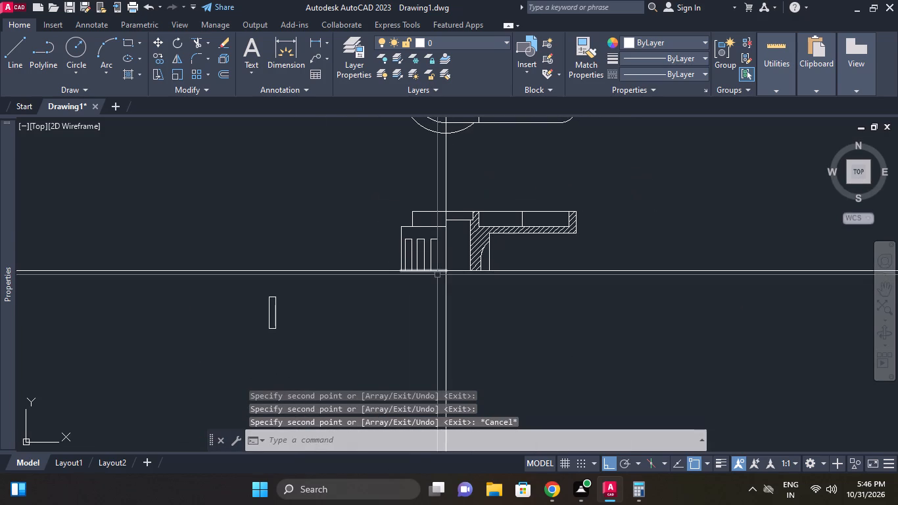
{"action": "left_click", "coordinate": [385, 312]}
{"action": "left_click", "coordinate": [275, 306]}
{"action": "right_click", "coordinate": [275, 306]}
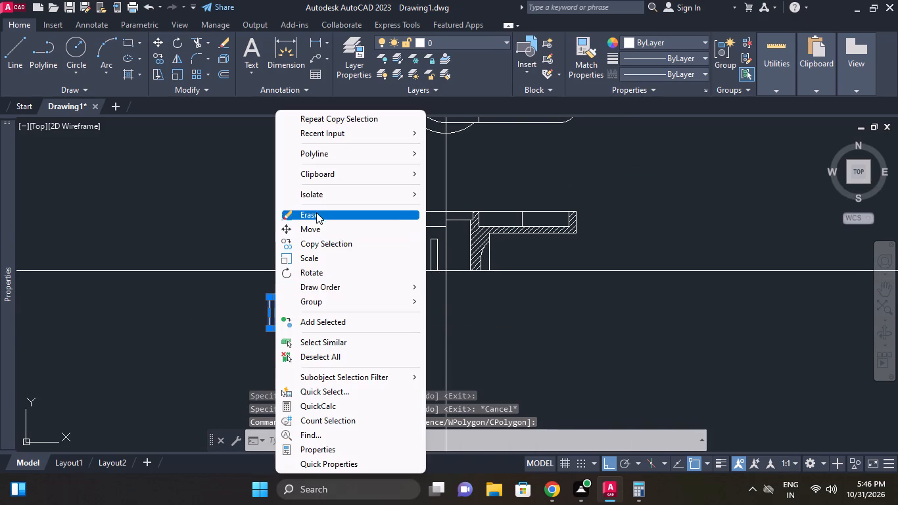
{"action": "left_click", "coordinate": [316, 212]}
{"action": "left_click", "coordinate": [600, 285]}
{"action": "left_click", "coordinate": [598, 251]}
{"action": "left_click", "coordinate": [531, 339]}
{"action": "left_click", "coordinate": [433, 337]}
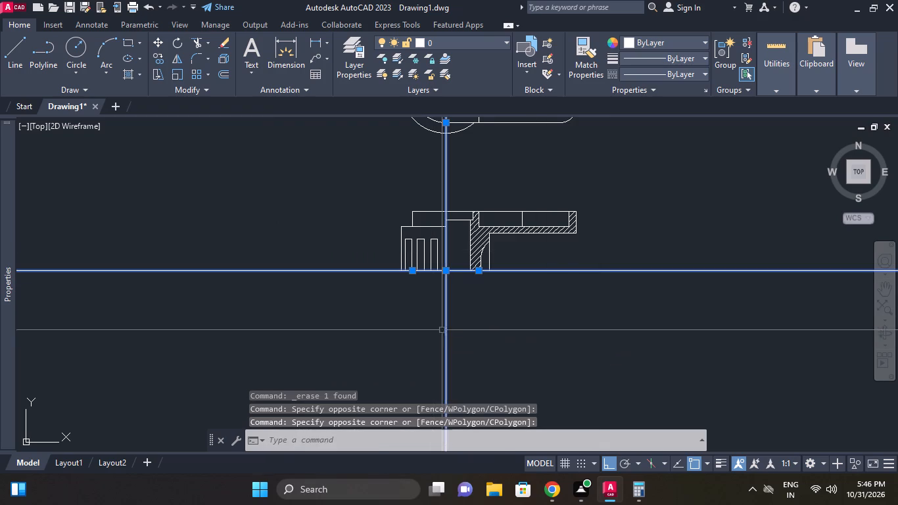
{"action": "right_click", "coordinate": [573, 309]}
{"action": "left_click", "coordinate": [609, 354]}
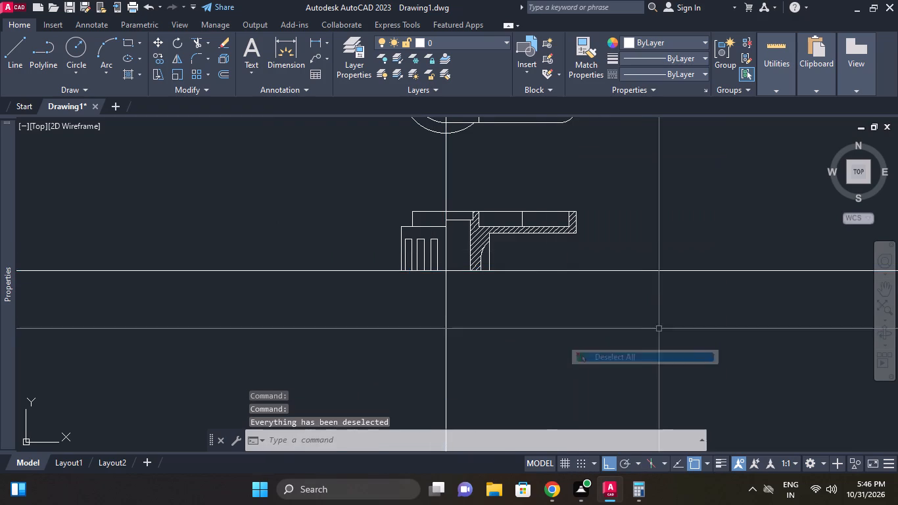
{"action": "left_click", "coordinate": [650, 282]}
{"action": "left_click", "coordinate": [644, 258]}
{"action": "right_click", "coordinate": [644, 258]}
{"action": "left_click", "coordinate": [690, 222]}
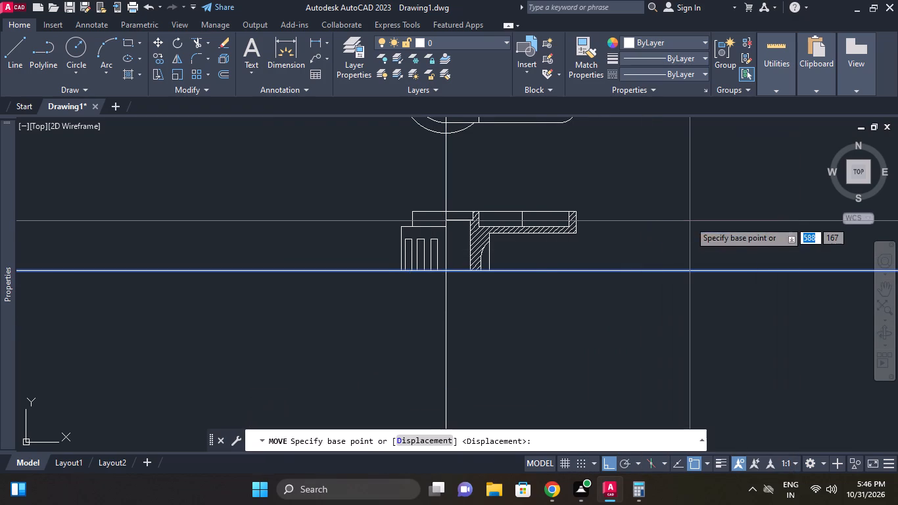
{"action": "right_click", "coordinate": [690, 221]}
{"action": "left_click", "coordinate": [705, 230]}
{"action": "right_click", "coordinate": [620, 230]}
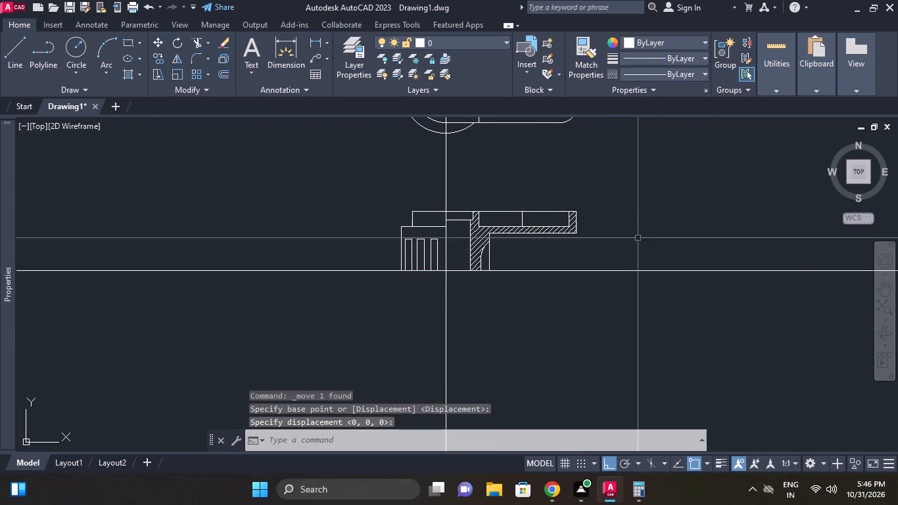
Erase the long horizontal construction line running along the base of the section view.
{"action": "left_click", "coordinate": [644, 281]}
{"action": "left_click", "coordinate": [634, 247]}
{"action": "right_click", "coordinate": [634, 247]}
{"action": "left_click", "coordinate": [671, 218]}
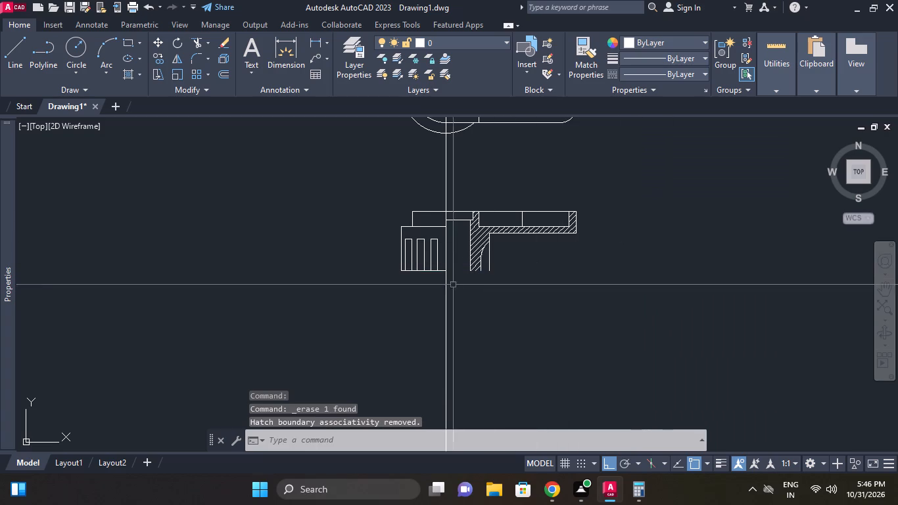
Draw a line closing the base of the sectioned half, from the vertical axis to the hub's outer edge.
{"action": "scroll", "coordinate": [450, 285], "scroll_direction": "up", "scroll_amount": 1}
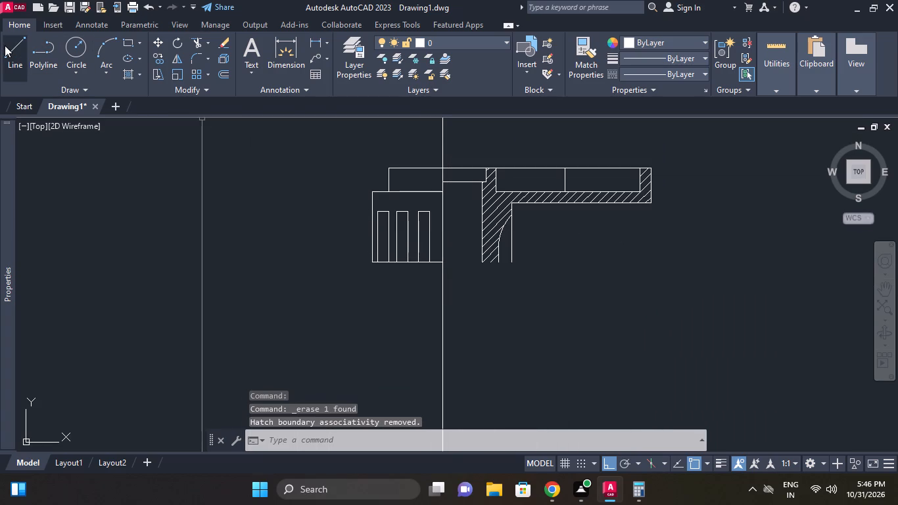
{"action": "left_click", "coordinate": [5, 45]}
{"action": "left_click", "coordinate": [444, 262]}
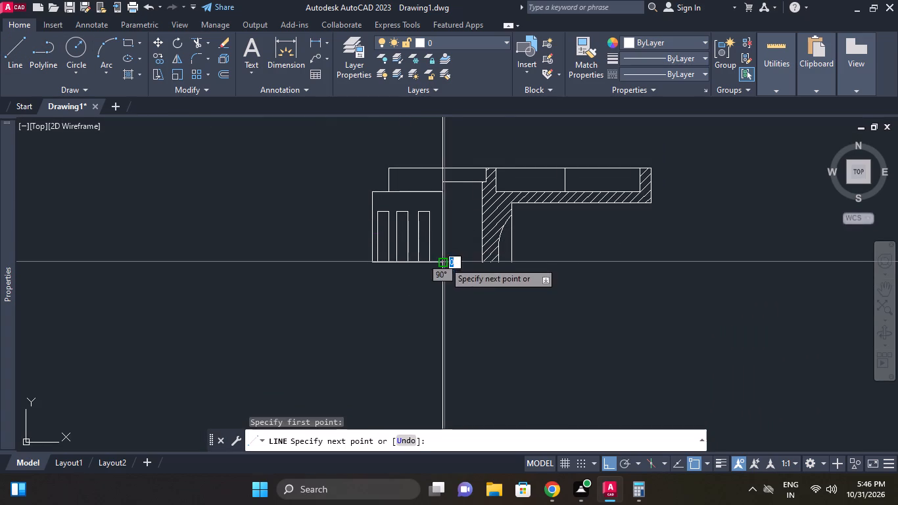
{"action": "left_click", "coordinate": [510, 262]}
{"action": "right_click", "coordinate": [551, 241]}
{"action": "left_click", "coordinate": [585, 268]}
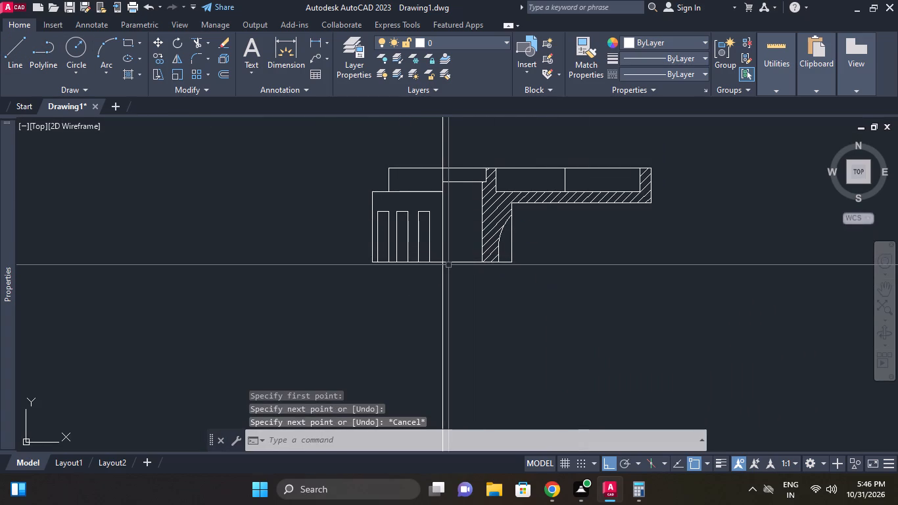
Draw a short horizontal limit line across the vertical construction line, just below the base of the section view.
{"action": "left_click", "coordinate": [22, 56]}
{"action": "scroll", "coordinate": [381, 284], "scroll_direction": "up", "scroll_amount": 2}
{"action": "left_click", "coordinate": [524, 257]}
{"action": "left_click", "coordinate": [560, 253]}
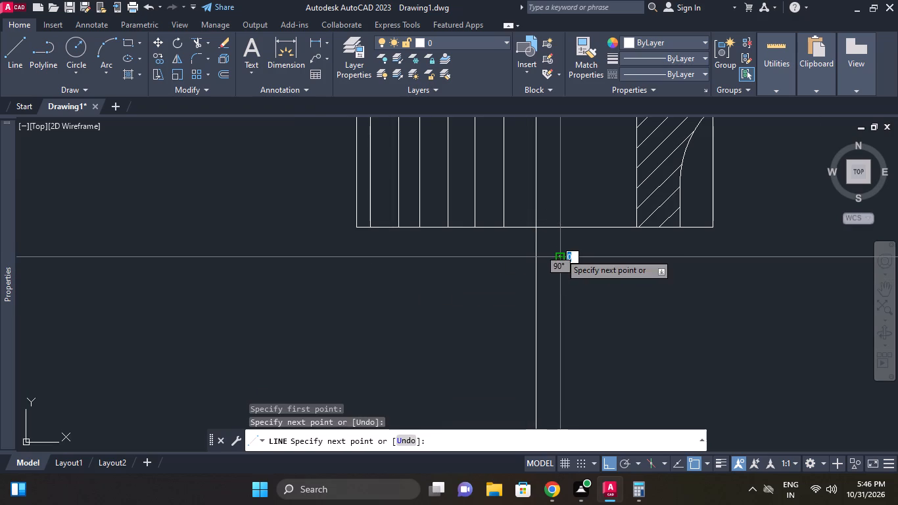
{"action": "right_click", "coordinate": [560, 253]}
{"action": "left_click", "coordinate": [587, 264]}
Draw a second short horizontal limit line across the vertical construction line, just above the section view's top edge.
{"action": "right_click", "coordinate": [577, 251]}
{"action": "left_click", "coordinate": [620, 212]}
{"action": "middle_click_drag", "start_coordinate": [544, 233], "coordinate": [544, 304]}
{"action": "middle_click_drag", "start_coordinate": [548, 237], "coordinate": [547, 243]}
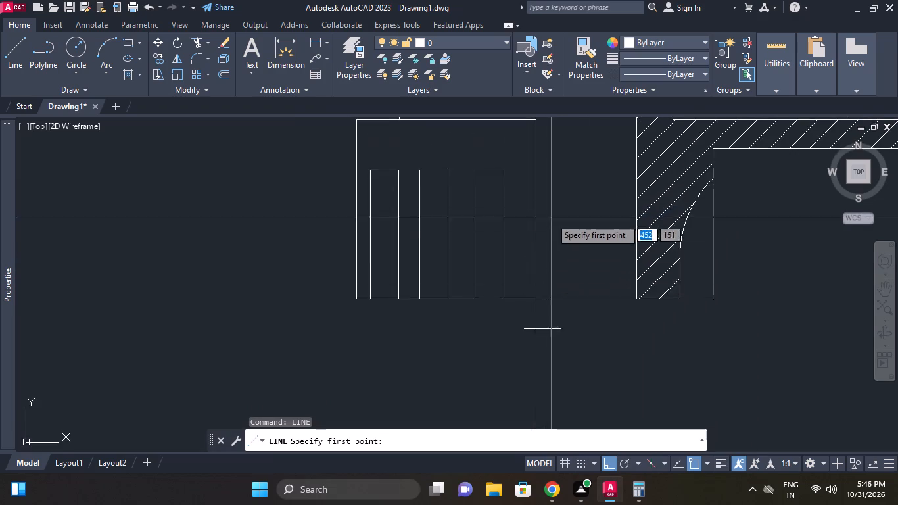
{"action": "middle_click_drag", "start_coordinate": [547, 243], "coordinate": [540, 325]}
{"action": "middle_click_drag", "start_coordinate": [539, 235], "coordinate": [537, 320]}
{"action": "left_click", "coordinate": [511, 206]}
{"action": "left_click", "coordinate": [544, 204]}
{"action": "right_click", "coordinate": [545, 203]}
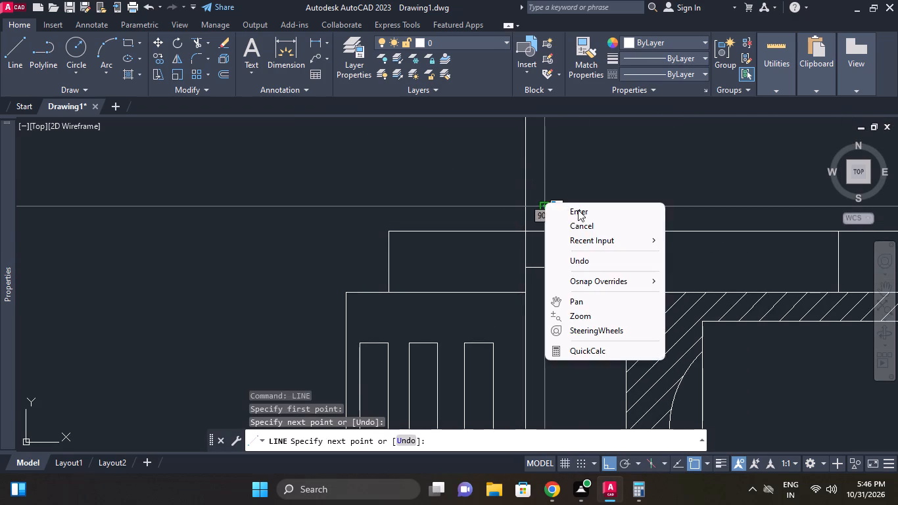
{"action": "left_click", "coordinate": [578, 210]}
Trim the vertical construction line beyond the two short limit lines above and below the section view.
{"action": "right_click", "coordinate": [535, 181]}
{"action": "left_click", "coordinate": [567, 204]}
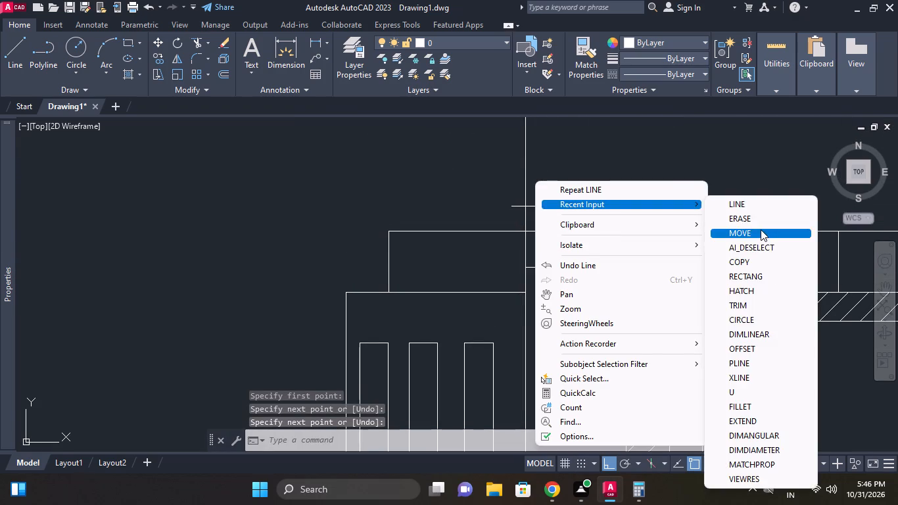
{"action": "left_click", "coordinate": [748, 302]}
{"action": "right_click", "coordinate": [625, 201]}
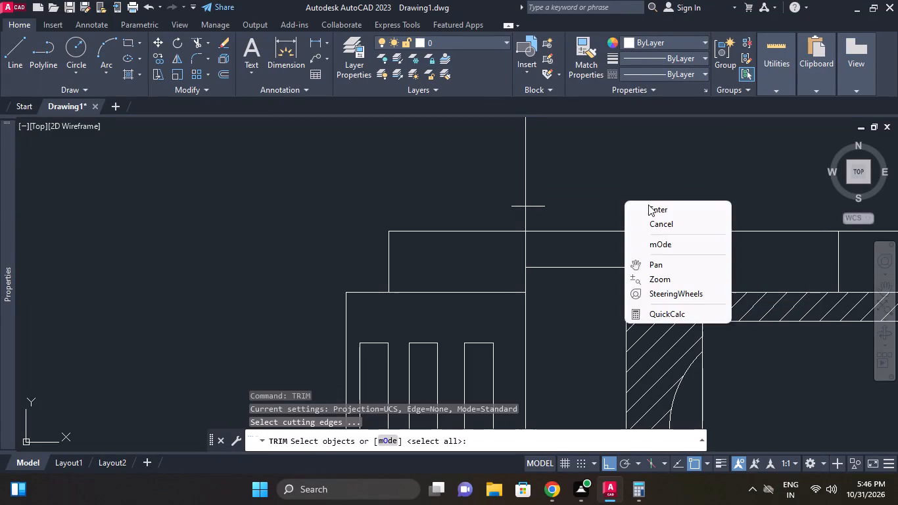
{"action": "left_click", "coordinate": [648, 204]}
{"action": "left_click", "coordinate": [547, 178]}
{"action": "left_click", "coordinate": [496, 159]}
{"action": "scroll", "coordinate": [554, 174], "scroll_direction": "down", "scroll_amount": 1}
{"action": "middle_click_drag", "start_coordinate": [554, 174], "coordinate": [563, 122]}
{"action": "middle_click_drag", "start_coordinate": [537, 185], "coordinate": [548, 175]}
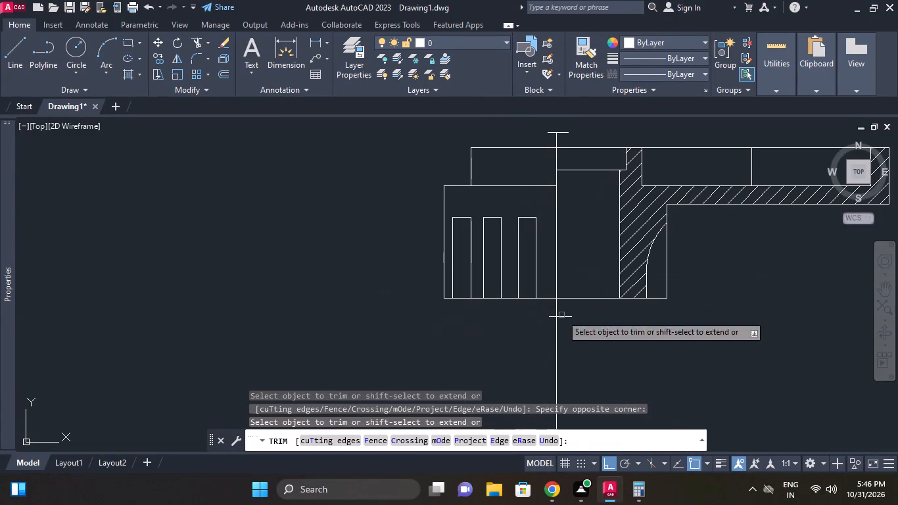
{"action": "left_click", "coordinate": [572, 341]}
{"action": "left_click", "coordinate": [544, 335]}
{"action": "right_click", "coordinate": [598, 325]}
{"action": "left_click", "coordinate": [638, 126]}
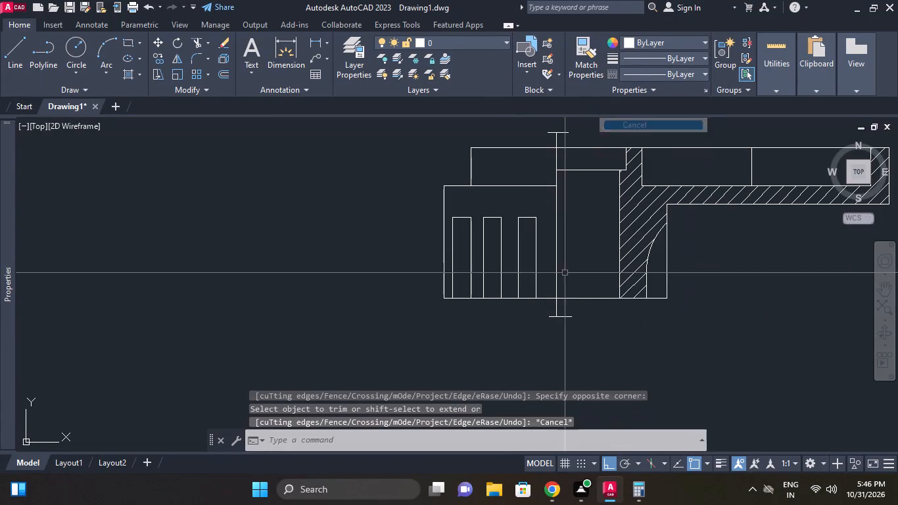
Erase the two short horizontal limit lines at the ends of the section view's axis.
{"action": "left_click", "coordinate": [569, 322]}
{"action": "left_click", "coordinate": [567, 314]}
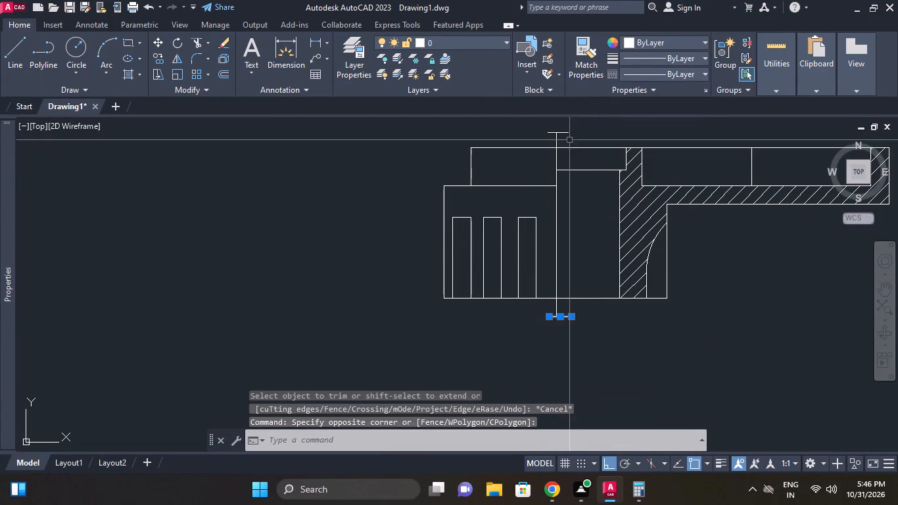
{"action": "left_click", "coordinate": [563, 133]}
{"action": "right_click", "coordinate": [583, 137]}
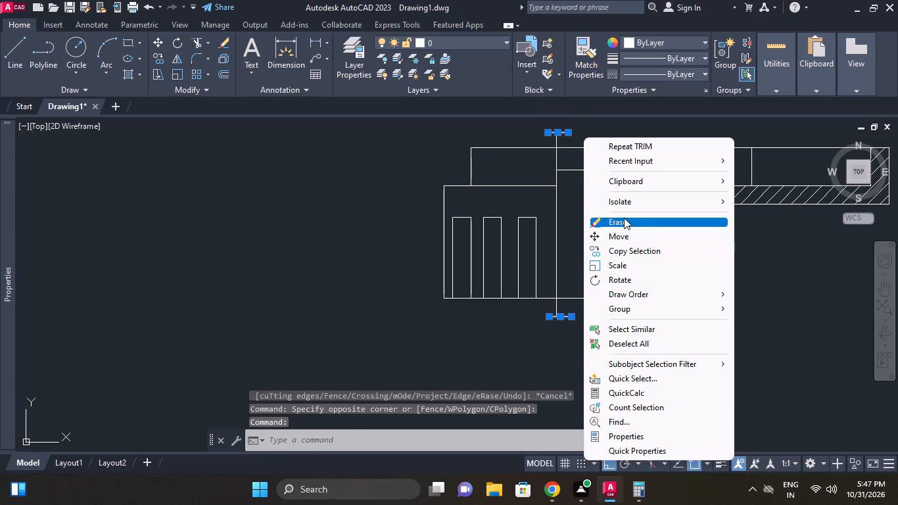
{"action": "left_click", "coordinate": [624, 218]}
Change the section view's vertical axis to the CENTER linetype with a linetype scale of 8 and colour it red.
{"action": "left_click", "coordinate": [555, 219]}
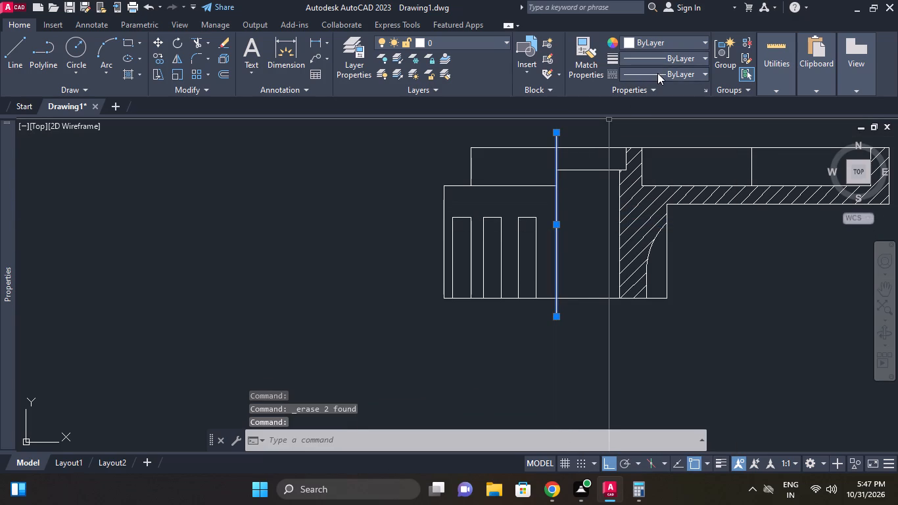
{"action": "left_click", "coordinate": [657, 73]}
{"action": "left_click", "coordinate": [680, 116]}
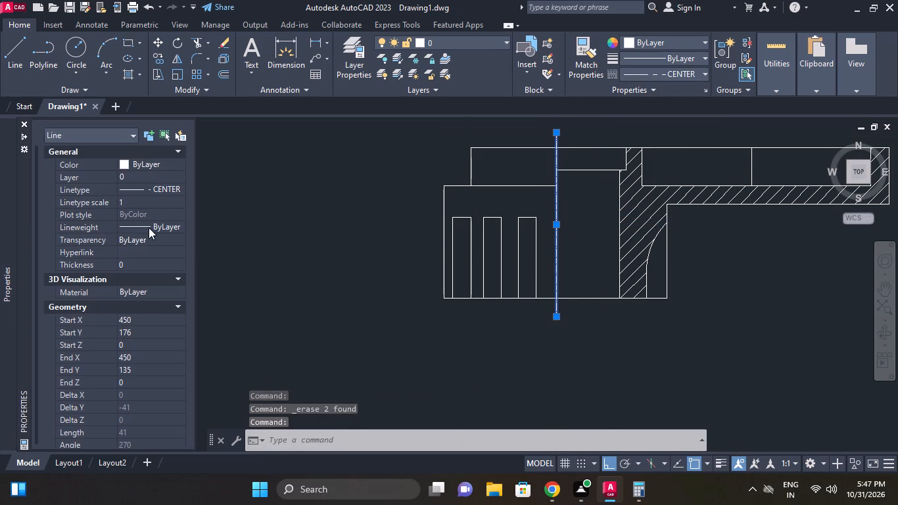
{"action": "left_click", "coordinate": [154, 203]}
{"action": "key", "text": "5"}
{"action": "key", "text": "Return"}
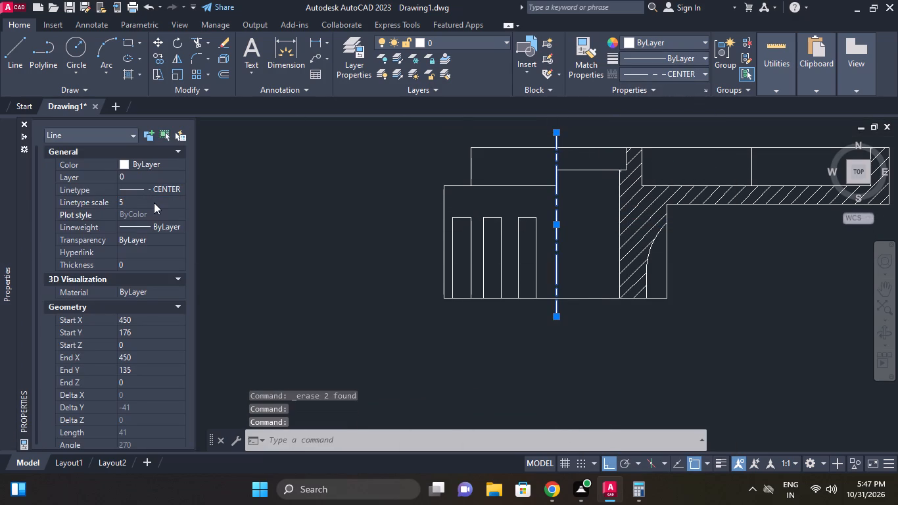
{"action": "left_click", "coordinate": [154, 203]}
{"action": "key", "text": "8"}
{"action": "key", "text": "Return"}
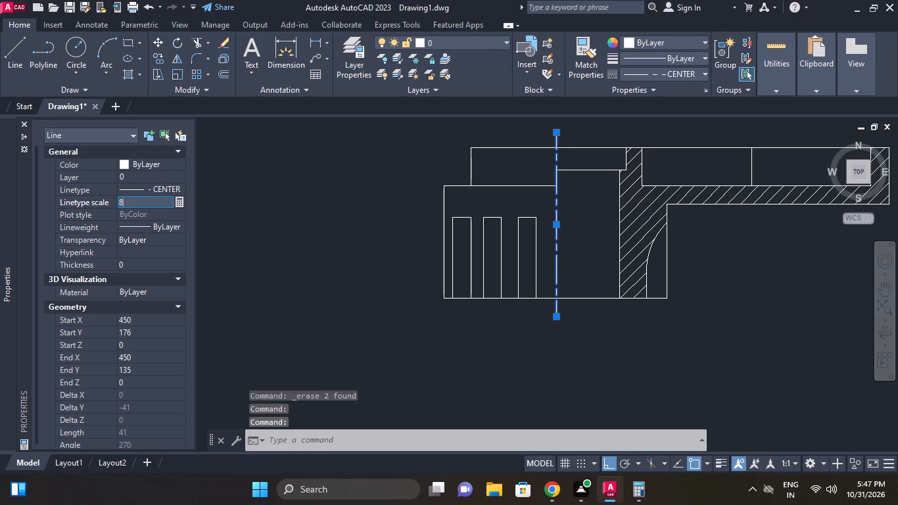
{"action": "left_click", "coordinate": [682, 43]}
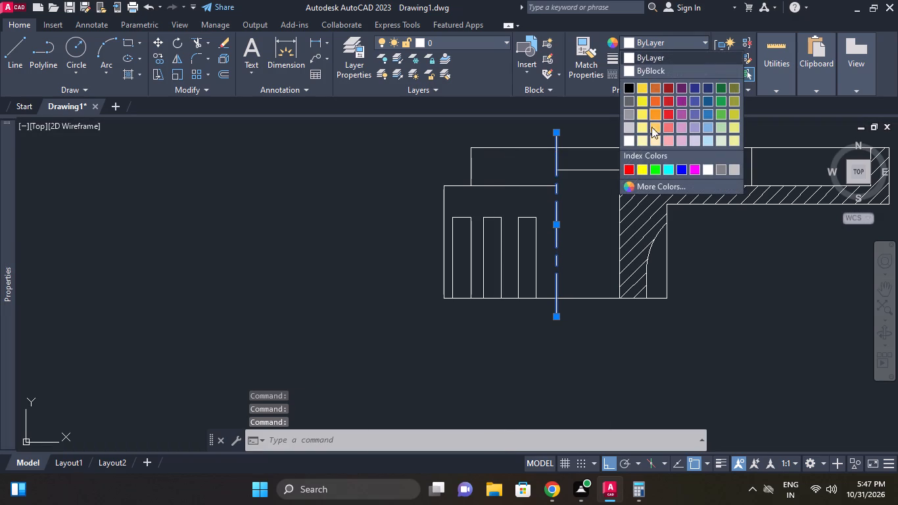
{"action": "left_click", "coordinate": [632, 167]}
{"action": "right_click", "coordinate": [734, 281]}
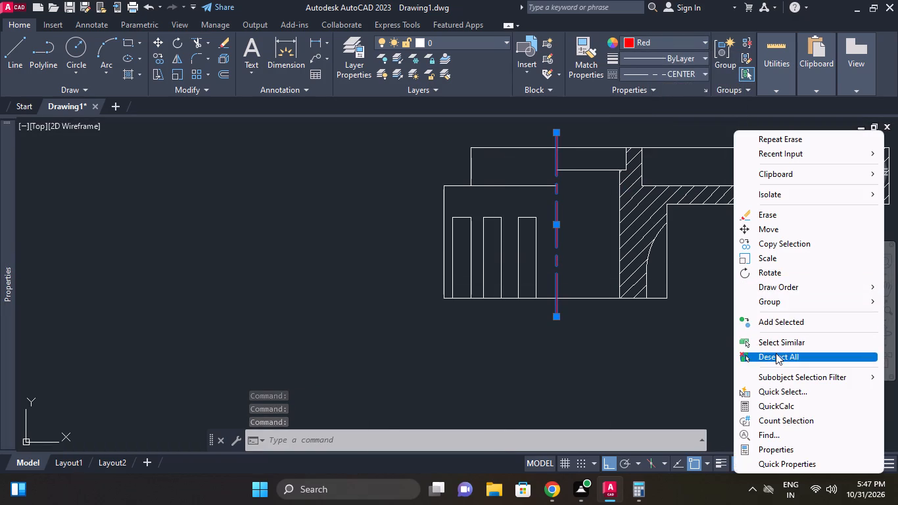
{"action": "left_click", "coordinate": [776, 353]}
Erase the leftover vertical construction line running through the front view.
{"action": "middle_click_drag", "start_coordinate": [695, 279], "coordinate": [634, 272]}
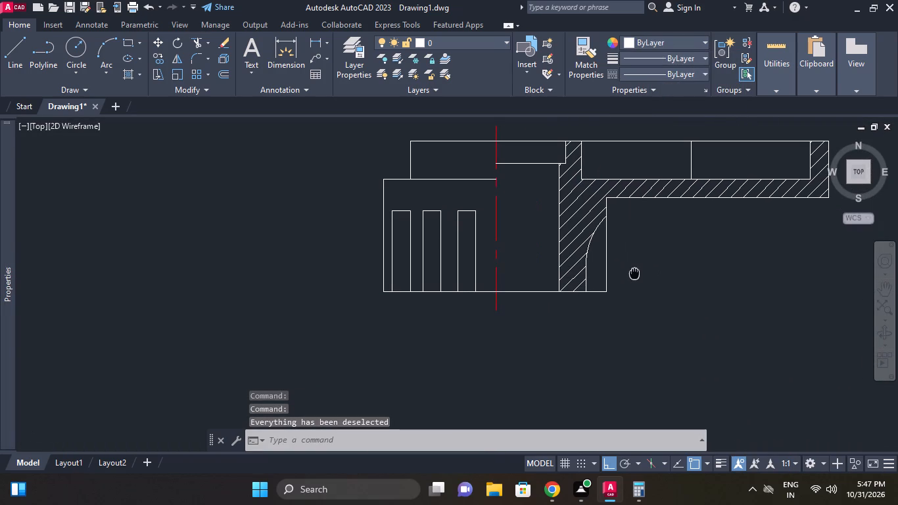
{"action": "middle_click_drag", "start_coordinate": [634, 272], "coordinate": [634, 271]}
{"action": "middle_click_drag", "start_coordinate": [635, 268], "coordinate": [562, 278]}
{"action": "scroll", "coordinate": [562, 279], "scroll_direction": "down", "scroll_amount": 1}
{"action": "scroll", "coordinate": [615, 279], "scroll_direction": "down", "scroll_amount": 1}
{"action": "middle_click_drag", "start_coordinate": [613, 279], "coordinate": [600, 281]}
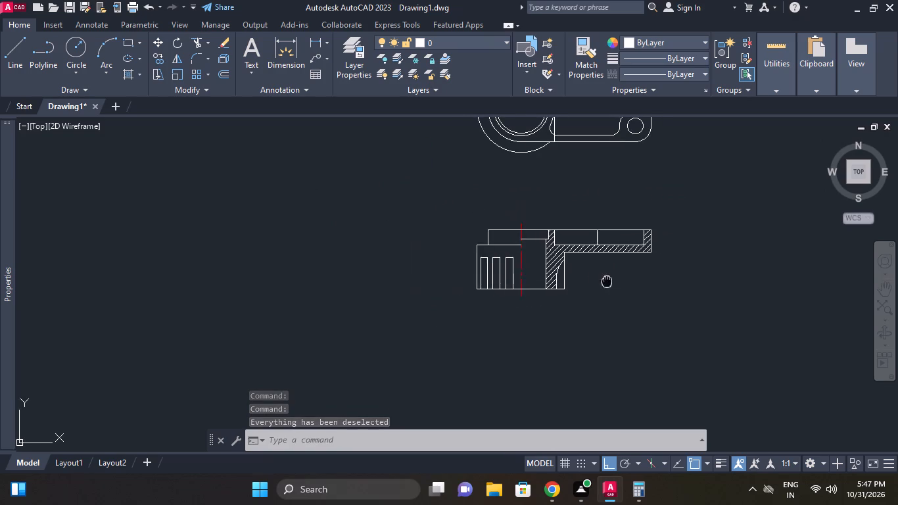
{"action": "middle_click_drag", "start_coordinate": [600, 281], "coordinate": [588, 283]}
{"action": "middle_click_drag", "start_coordinate": [605, 276], "coordinate": [605, 317]}
{"action": "scroll", "coordinate": [605, 301], "scroll_direction": "down", "scroll_amount": 1}
{"action": "middle_click_drag", "start_coordinate": [656, 284], "coordinate": [642, 283]}
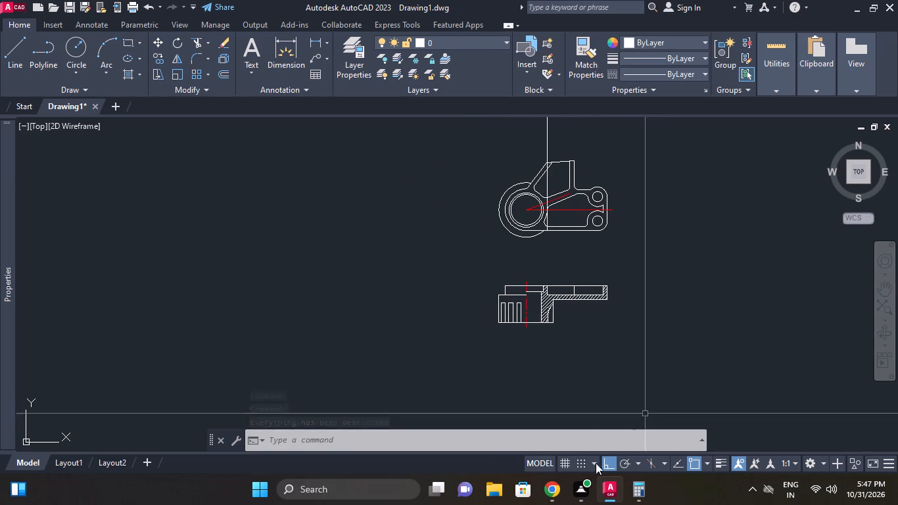
{"action": "middle_click_drag", "start_coordinate": [565, 172], "coordinate": [560, 207]}
{"action": "left_click", "coordinate": [550, 151]}
{"action": "left_click", "coordinate": [534, 145]}
{"action": "right_click", "coordinate": [534, 145]}
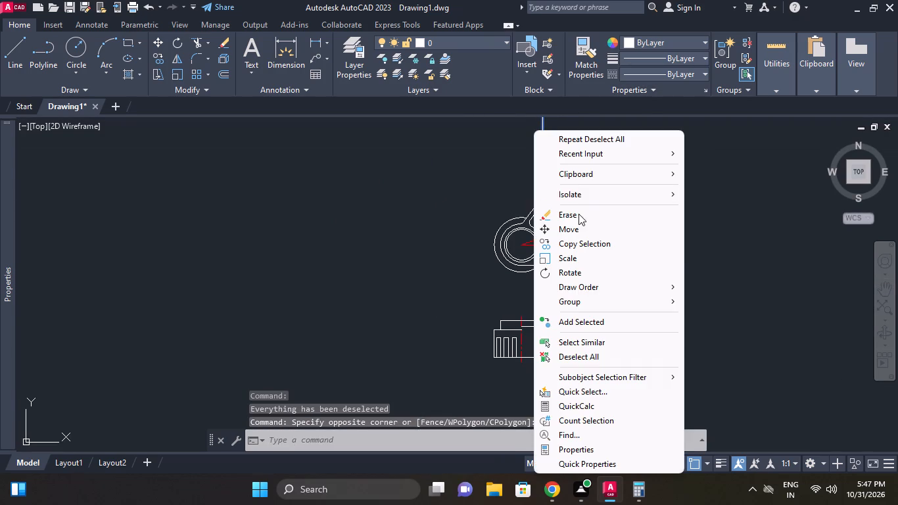
{"action": "left_click", "coordinate": [579, 216]}
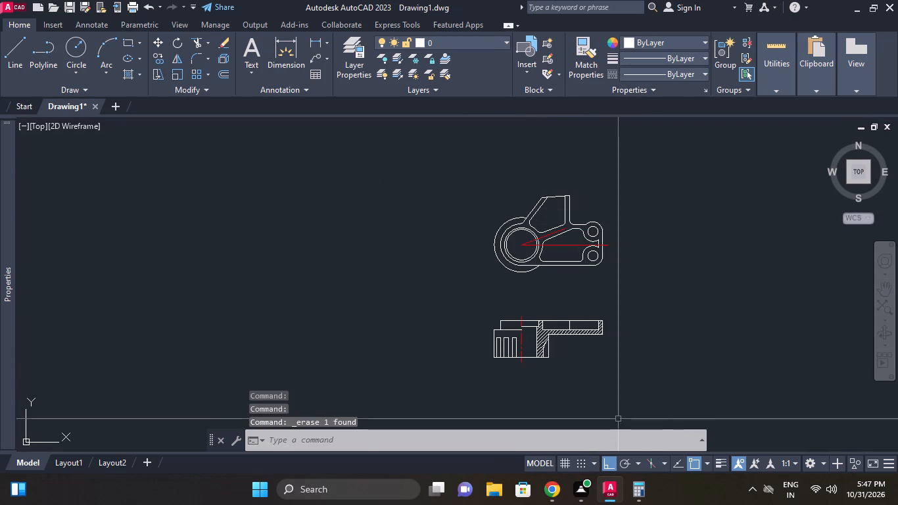
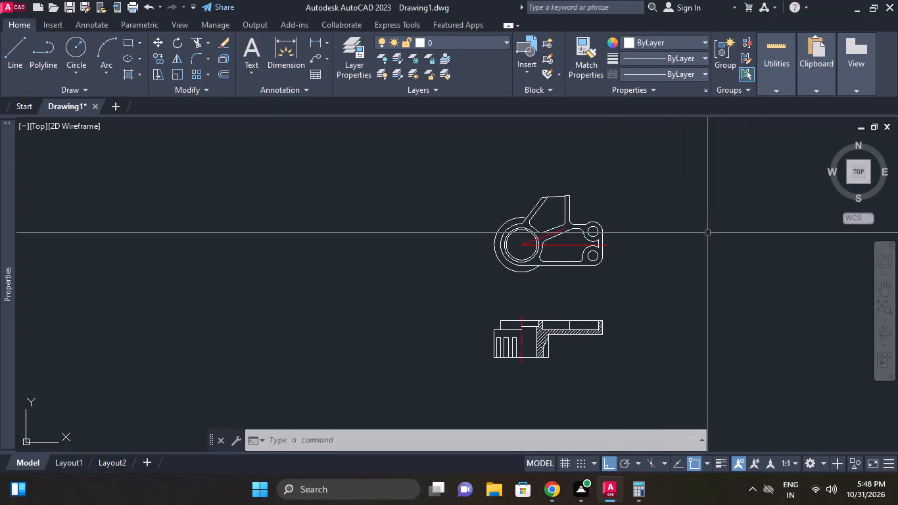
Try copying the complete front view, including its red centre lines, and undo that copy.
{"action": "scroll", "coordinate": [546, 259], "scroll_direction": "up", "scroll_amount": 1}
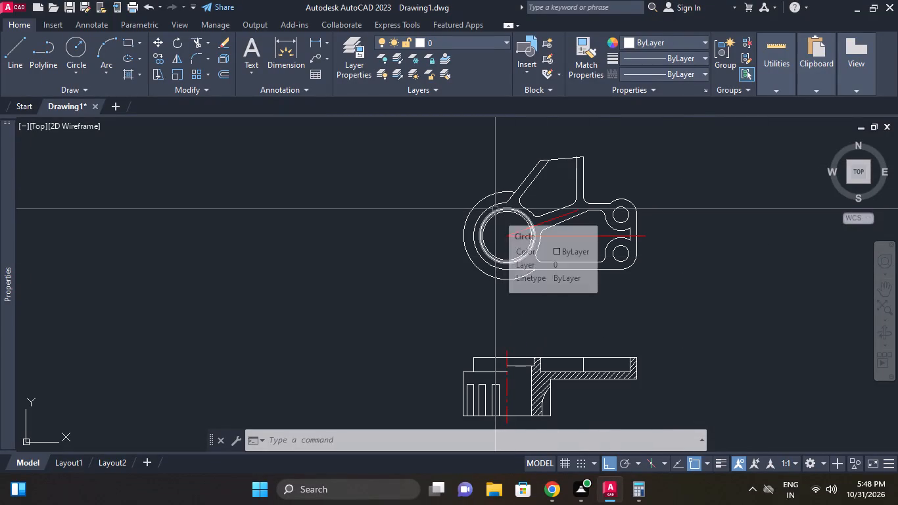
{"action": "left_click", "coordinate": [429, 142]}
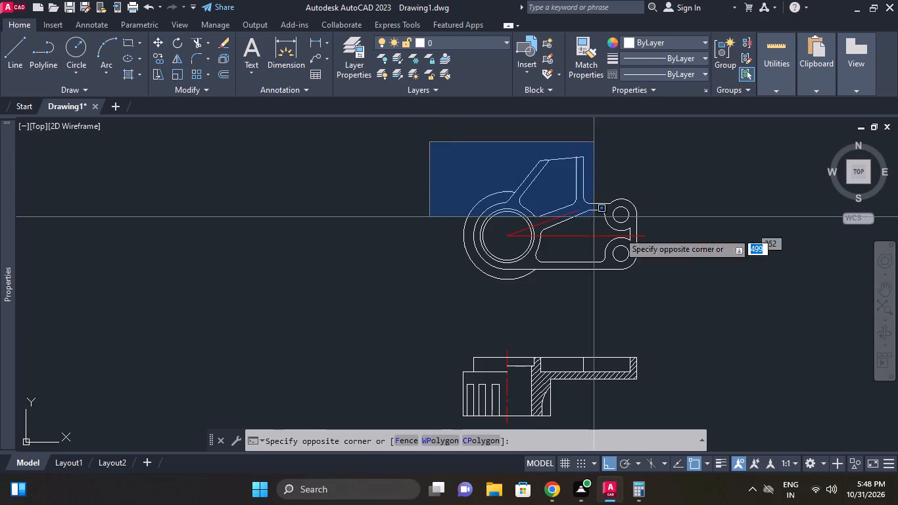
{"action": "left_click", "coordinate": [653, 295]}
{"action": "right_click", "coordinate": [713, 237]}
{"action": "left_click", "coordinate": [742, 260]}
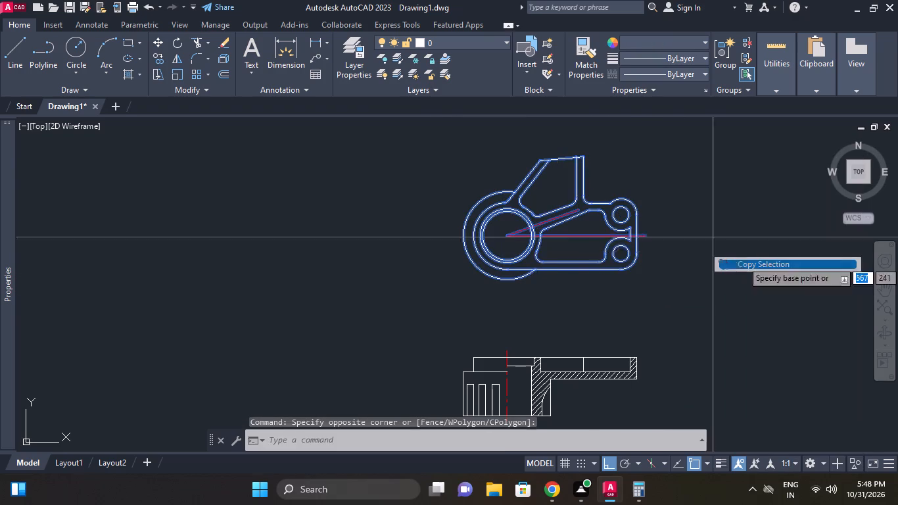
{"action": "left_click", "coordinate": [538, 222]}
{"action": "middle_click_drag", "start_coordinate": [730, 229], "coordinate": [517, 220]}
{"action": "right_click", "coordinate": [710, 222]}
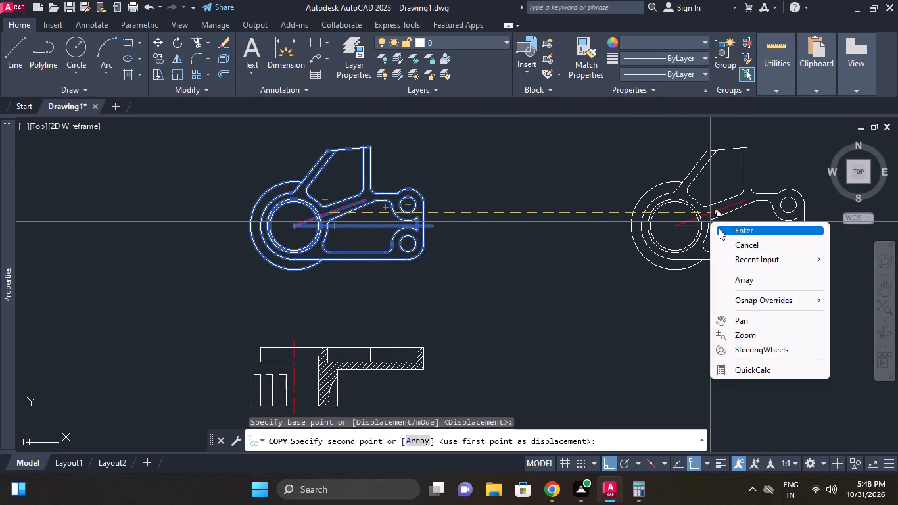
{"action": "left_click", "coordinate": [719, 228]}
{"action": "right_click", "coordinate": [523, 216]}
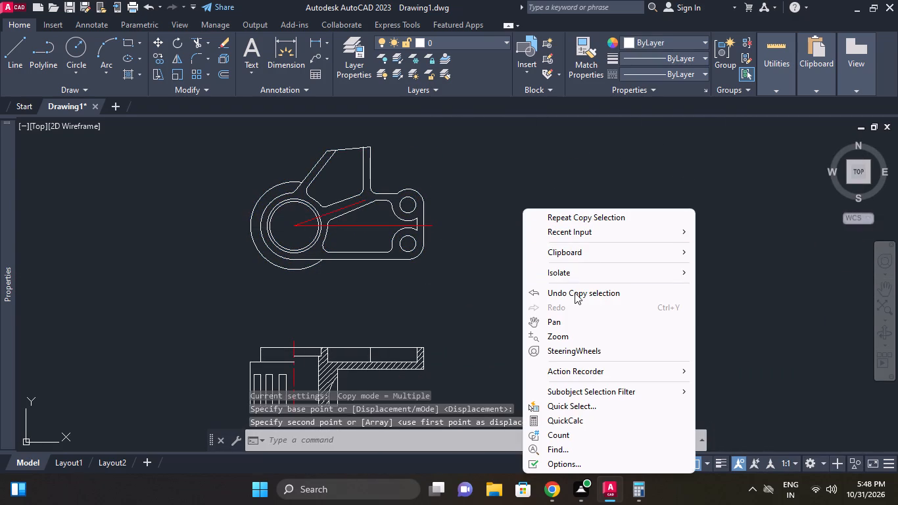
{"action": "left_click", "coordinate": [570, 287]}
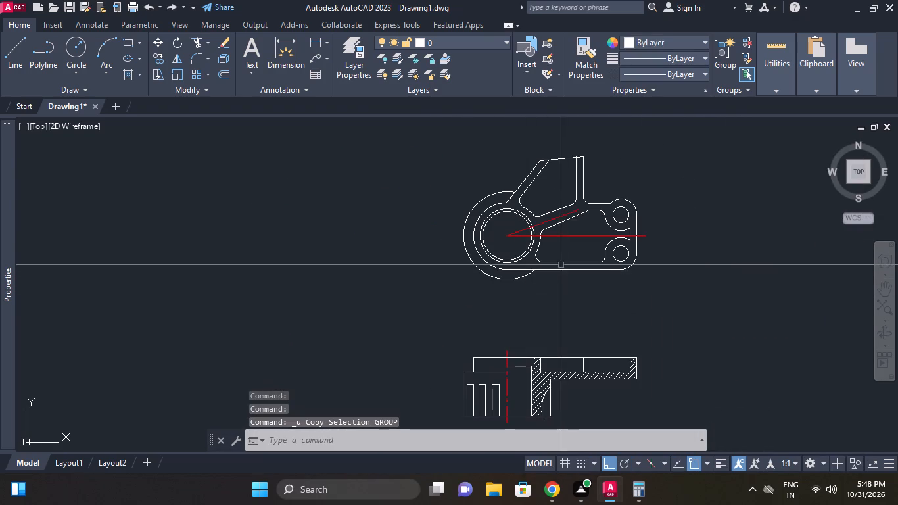
Copy the complete front view horizontally to the empty space right of the original.
{"action": "scroll", "coordinate": [576, 251], "scroll_direction": "down", "scroll_amount": 2}
{"action": "left_click", "coordinate": [665, 272]}
{"action": "left_click", "coordinate": [416, 175]}
{"action": "right_click", "coordinate": [416, 175]}
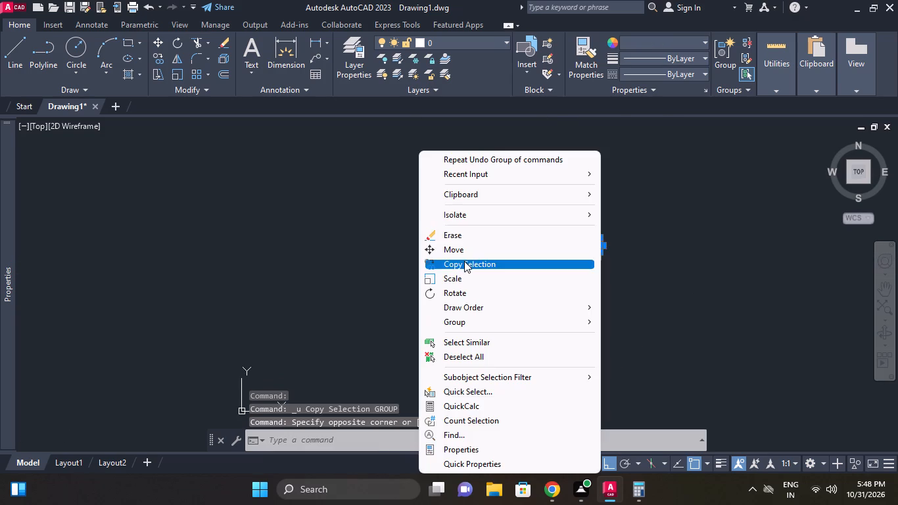
{"action": "left_click", "coordinate": [464, 261]}
{"action": "left_click", "coordinate": [580, 264]}
{"action": "middle_click_drag", "start_coordinate": [671, 260], "coordinate": [483, 235]}
{"action": "left_click", "coordinate": [573, 242]}
{"action": "right_click", "coordinate": [646, 226]}
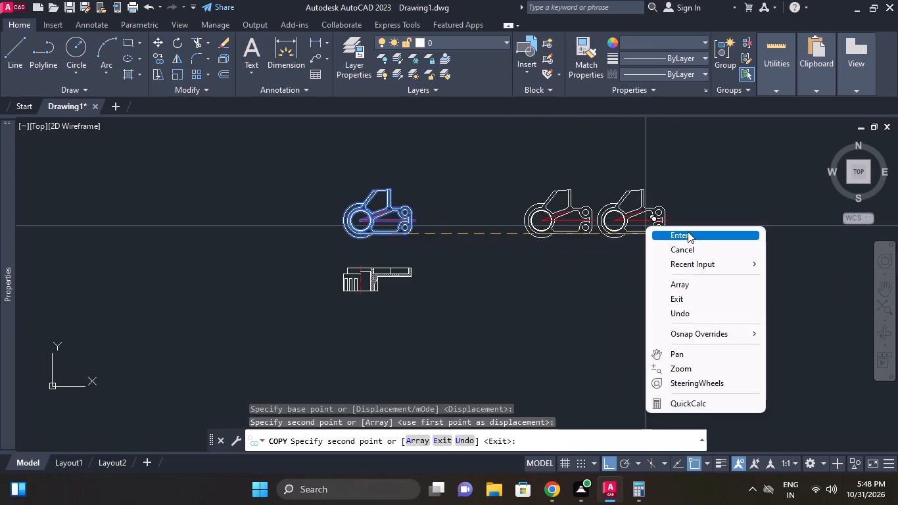
{"action": "left_click", "coordinate": [688, 231]}
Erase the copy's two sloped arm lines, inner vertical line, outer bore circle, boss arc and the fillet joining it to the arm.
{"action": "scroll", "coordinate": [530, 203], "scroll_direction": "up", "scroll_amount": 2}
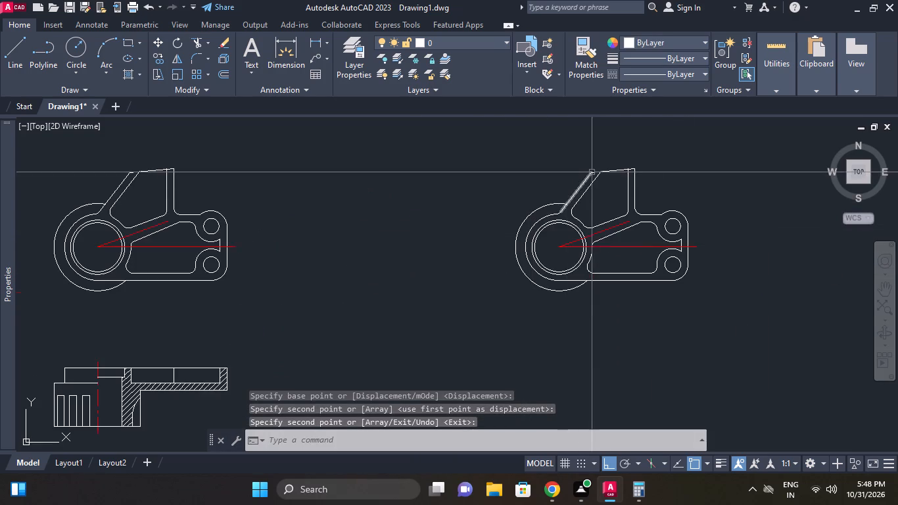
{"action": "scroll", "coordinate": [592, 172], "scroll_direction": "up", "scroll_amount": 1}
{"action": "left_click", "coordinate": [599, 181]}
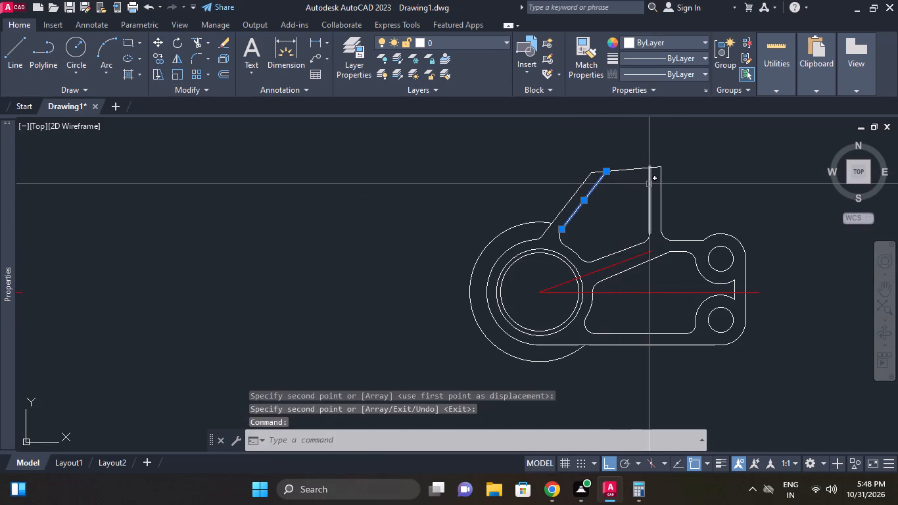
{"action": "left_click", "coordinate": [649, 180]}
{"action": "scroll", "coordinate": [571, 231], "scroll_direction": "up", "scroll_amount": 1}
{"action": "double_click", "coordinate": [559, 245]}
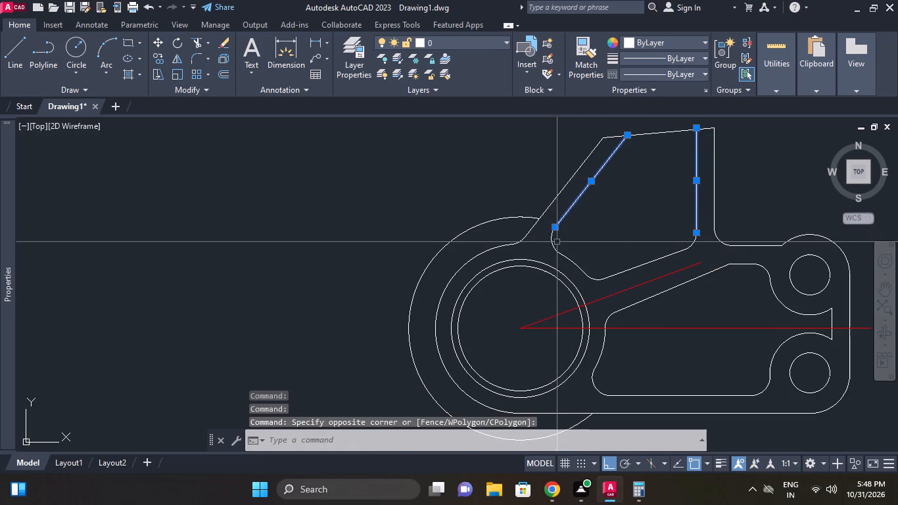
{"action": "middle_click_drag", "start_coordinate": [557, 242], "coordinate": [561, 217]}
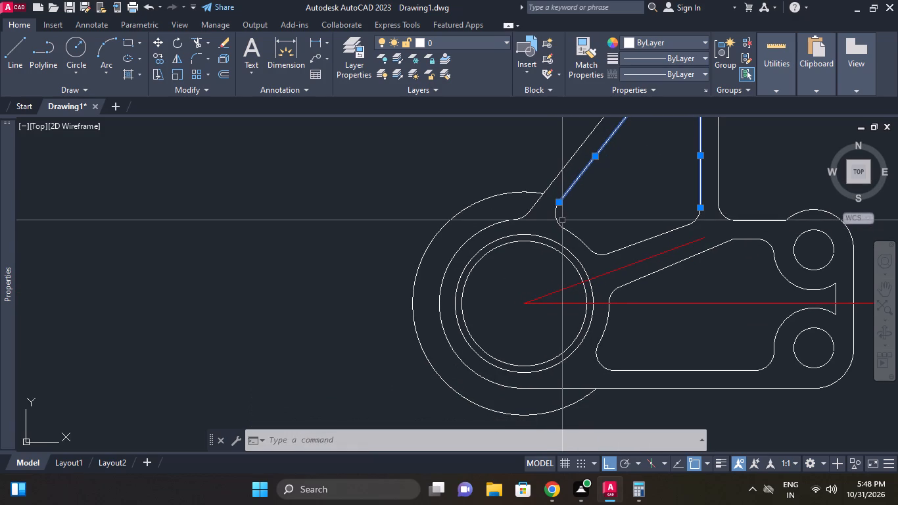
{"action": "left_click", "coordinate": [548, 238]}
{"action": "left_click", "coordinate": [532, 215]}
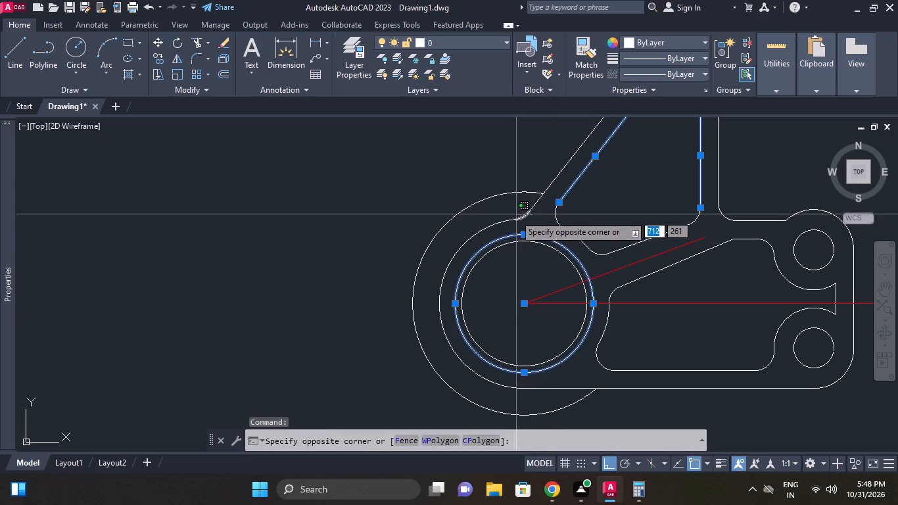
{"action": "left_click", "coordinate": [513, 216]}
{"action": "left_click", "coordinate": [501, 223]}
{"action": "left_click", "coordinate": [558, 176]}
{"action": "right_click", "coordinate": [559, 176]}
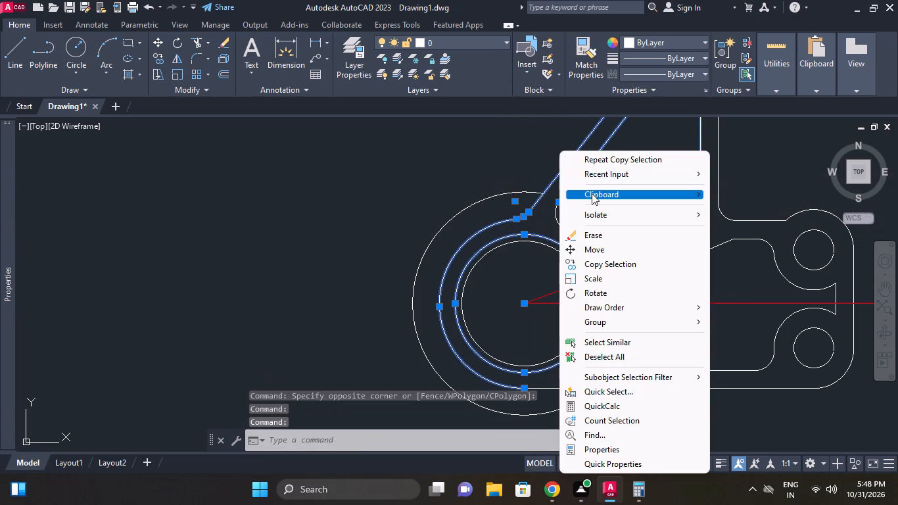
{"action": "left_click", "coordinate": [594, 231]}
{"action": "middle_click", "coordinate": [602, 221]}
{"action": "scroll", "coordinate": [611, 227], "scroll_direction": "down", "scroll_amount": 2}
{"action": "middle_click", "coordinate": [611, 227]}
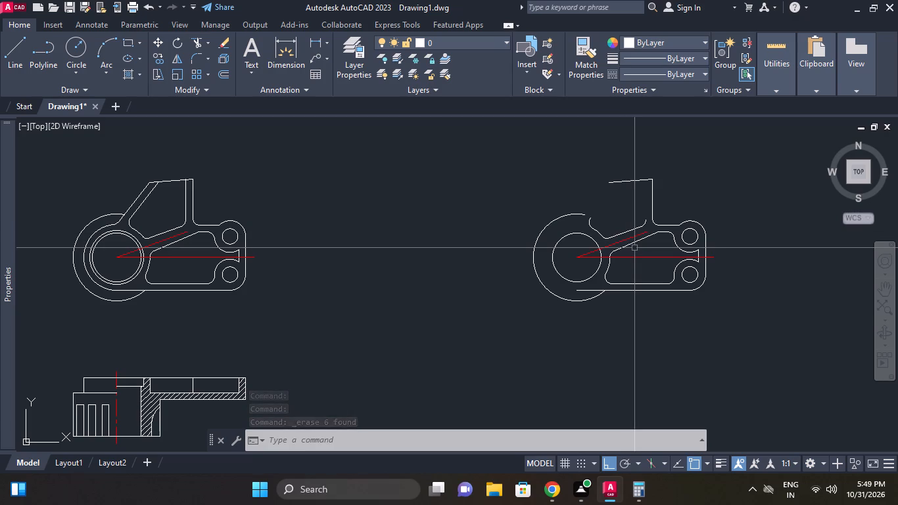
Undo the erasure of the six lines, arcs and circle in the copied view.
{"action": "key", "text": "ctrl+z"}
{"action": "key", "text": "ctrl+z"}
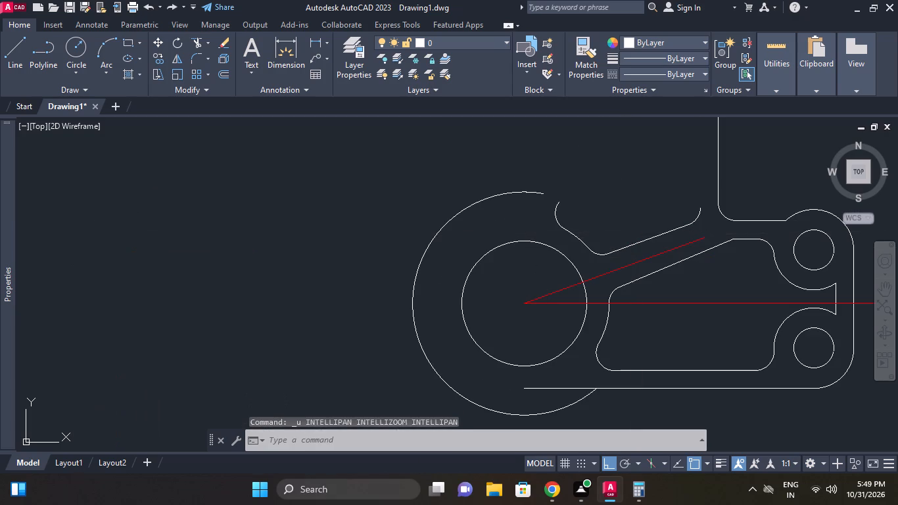
Use Stretch on the whole copied front view to shift it horizontally a little farther from the original.
{"action": "middle_click_drag", "start_coordinate": [634, 227], "coordinate": [634, 249]}
{"action": "scroll", "coordinate": [634, 227], "scroll_direction": "down", "scroll_amount": 1}
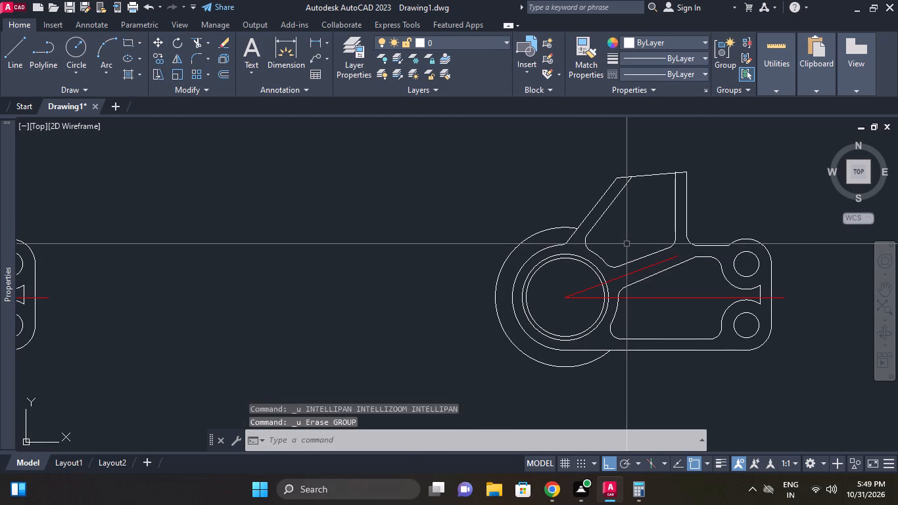
{"action": "middle_click_drag", "start_coordinate": [643, 252], "coordinate": [625, 220]}
{"action": "left_click", "coordinate": [772, 364]}
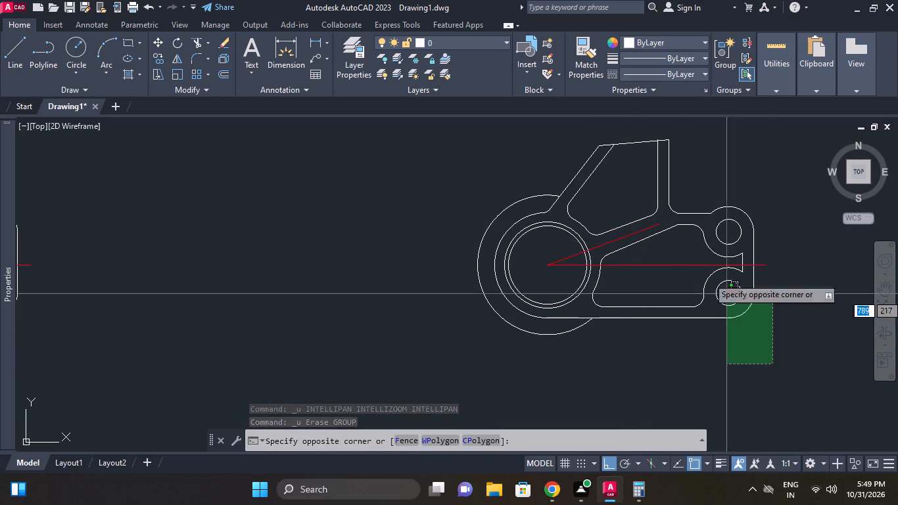
{"action": "left_click", "coordinate": [416, 122]}
{"action": "right_click", "coordinate": [429, 160]}
{"action": "left_click", "coordinate": [298, 170]}
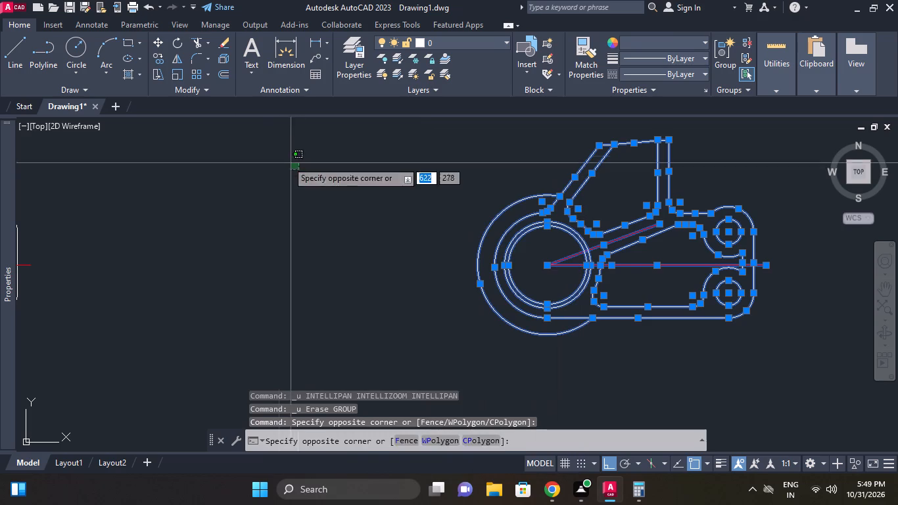
{"action": "left_click", "coordinate": [272, 155]}
{"action": "left_click", "coordinate": [158, 78]}
{"action": "scroll", "coordinate": [438, 196], "scroll_direction": "down", "scroll_amount": 1}
{"action": "middle_click_drag", "start_coordinate": [438, 196], "coordinate": [442, 225]}
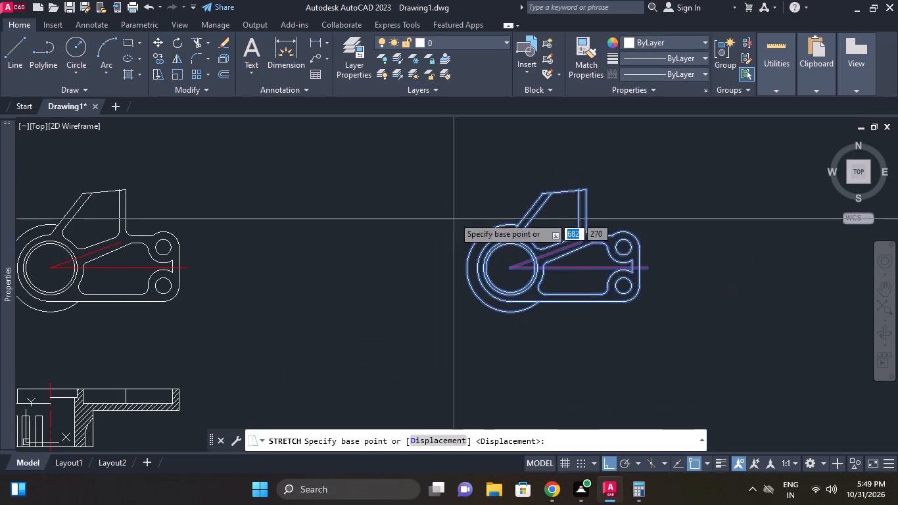
{"action": "left_click", "coordinate": [459, 174]}
{"action": "left_click", "coordinate": [505, 175]}
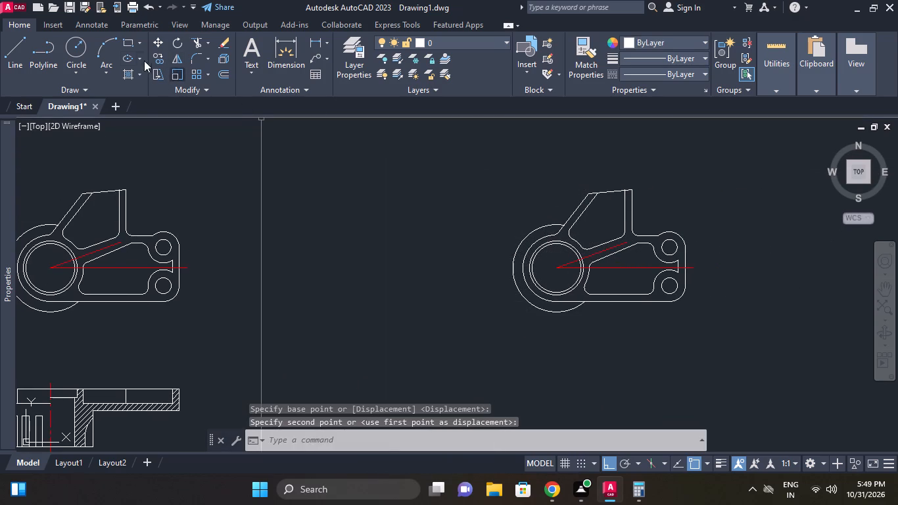
Mirror the whole copied view about a horizontal line just above it, erasing the source objects.
{"action": "left_click", "coordinate": [172, 57]}
{"action": "middle_click_drag", "start_coordinate": [405, 204], "coordinate": [402, 222]}
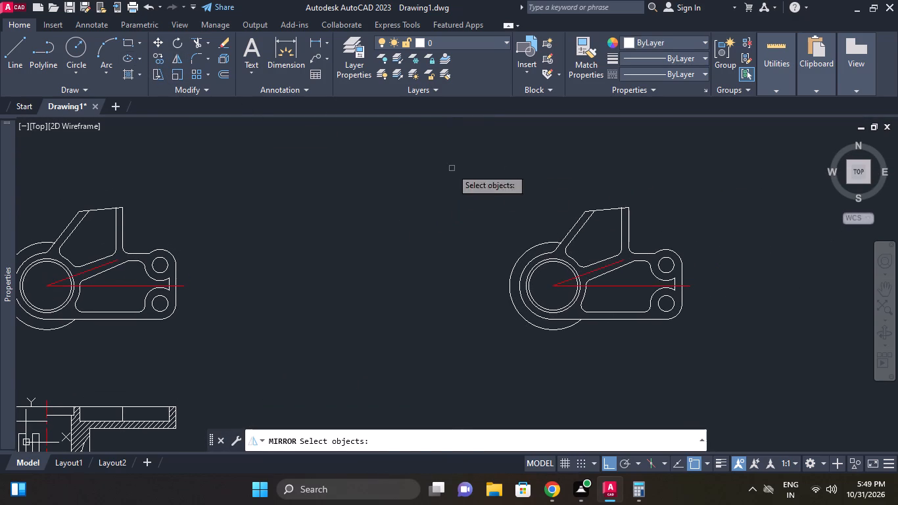
{"action": "left_click", "coordinate": [452, 168]}
{"action": "left_click", "coordinate": [831, 387]}
{"action": "right_click", "coordinate": [703, 276]}
{"action": "left_click", "coordinate": [555, 182]}
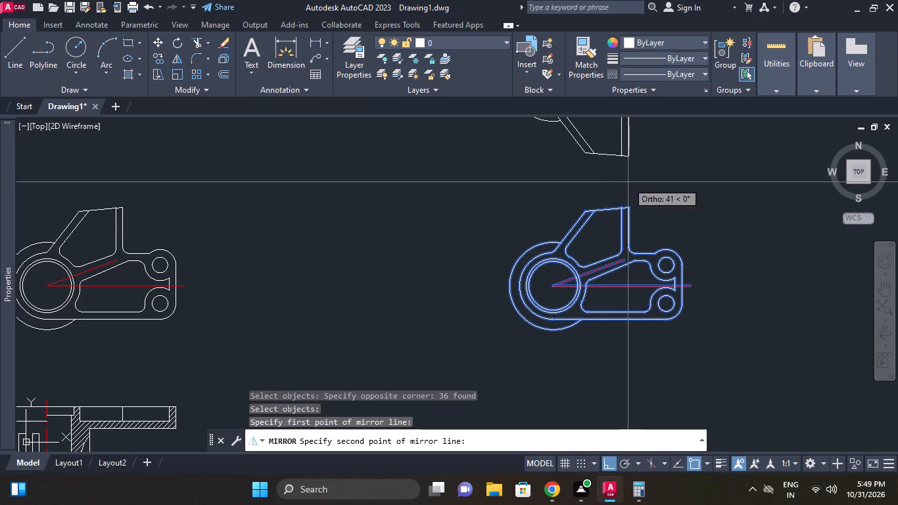
{"action": "left_click", "coordinate": [628, 182]}
{"action": "left_click_drag", "start_coordinate": [660, 218], "coordinate": [628, 182]}
Draw a circle centred on the mirrored view's large bore, with its radius reaching the outermost arc.
{"action": "middle_click_drag", "start_coordinate": [579, 147], "coordinate": [615, 263]}
{"action": "scroll", "coordinate": [650, 249], "scroll_direction": "up", "scroll_amount": 1}
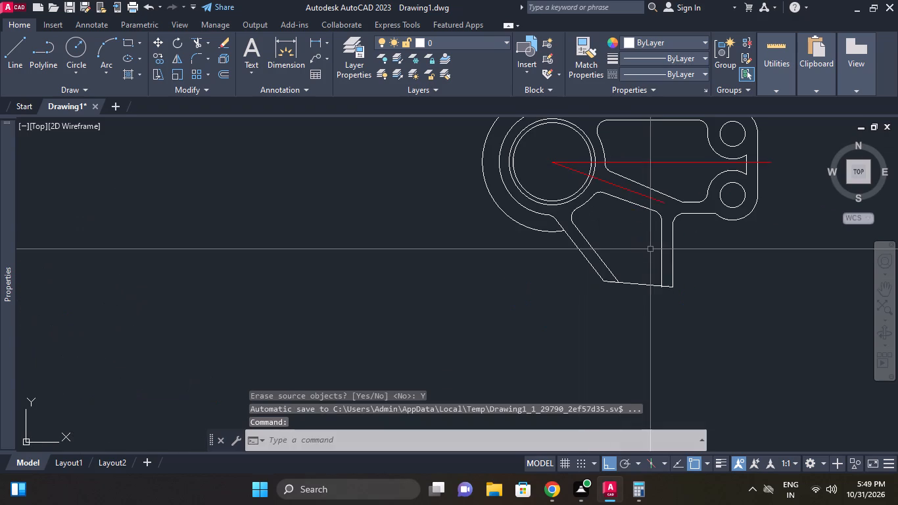
{"action": "middle_click_drag", "start_coordinate": [661, 283], "coordinate": [667, 312]}
{"action": "middle_click_drag", "start_coordinate": [703, 297], "coordinate": [678, 308]}
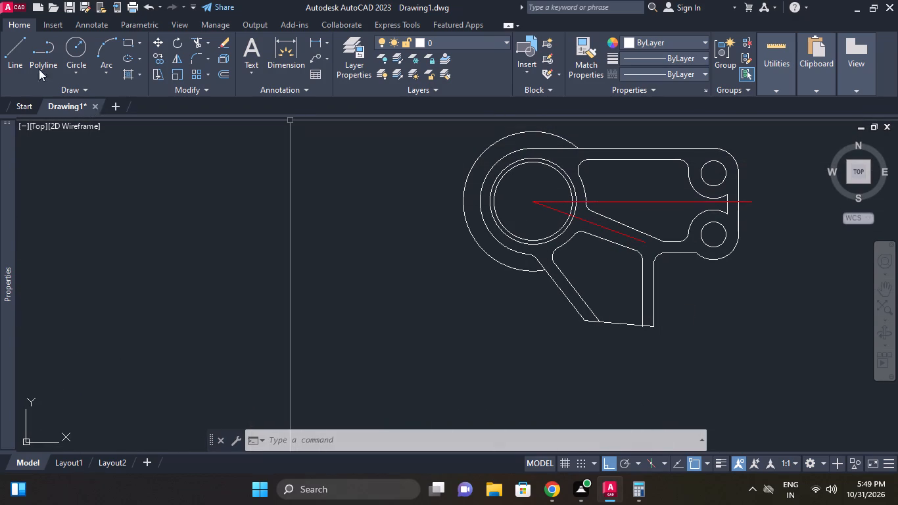
{"action": "left_click", "coordinate": [68, 53]}
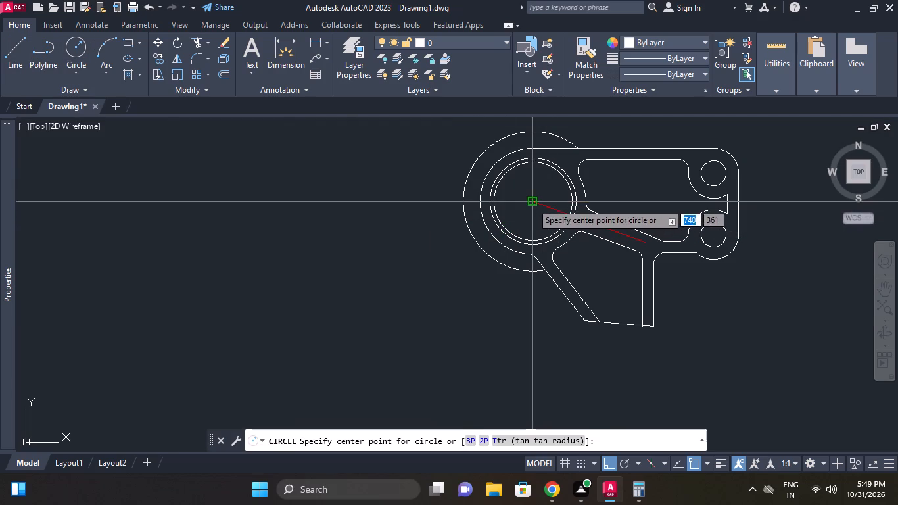
{"action": "left_click", "coordinate": [532, 203]}
{"action": "left_click", "coordinate": [481, 157]}
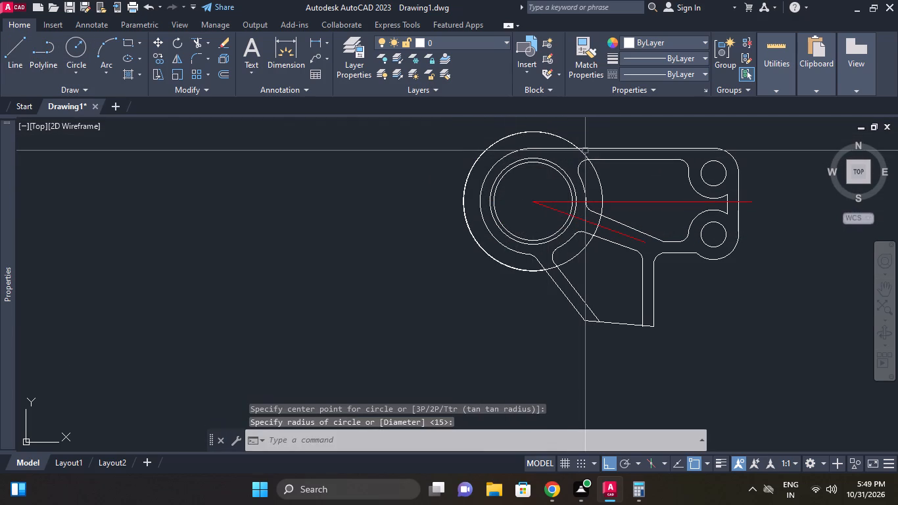
Erase the outermost partial arc that lies under the full circle, keeping the circle.
{"action": "left_click", "coordinate": [222, 38]}
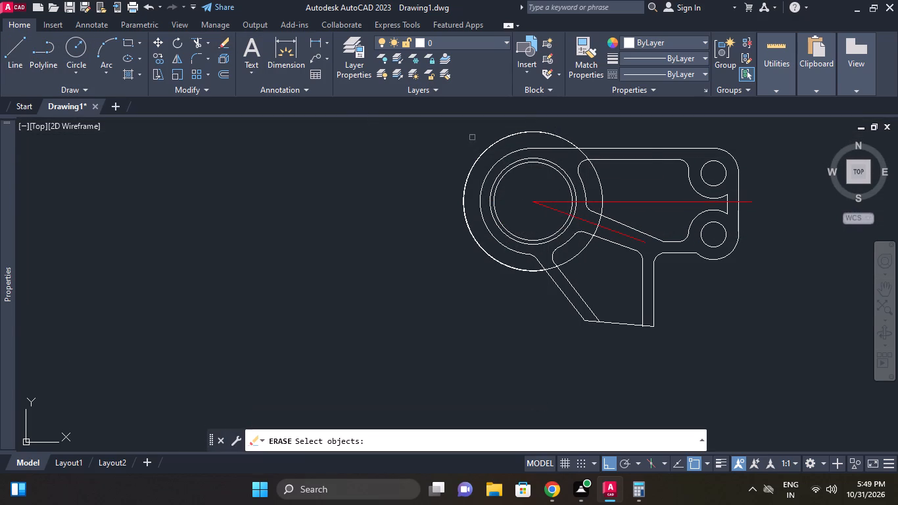
{"action": "left_click", "coordinate": [524, 120]}
{"action": "left_click", "coordinate": [497, 143]}
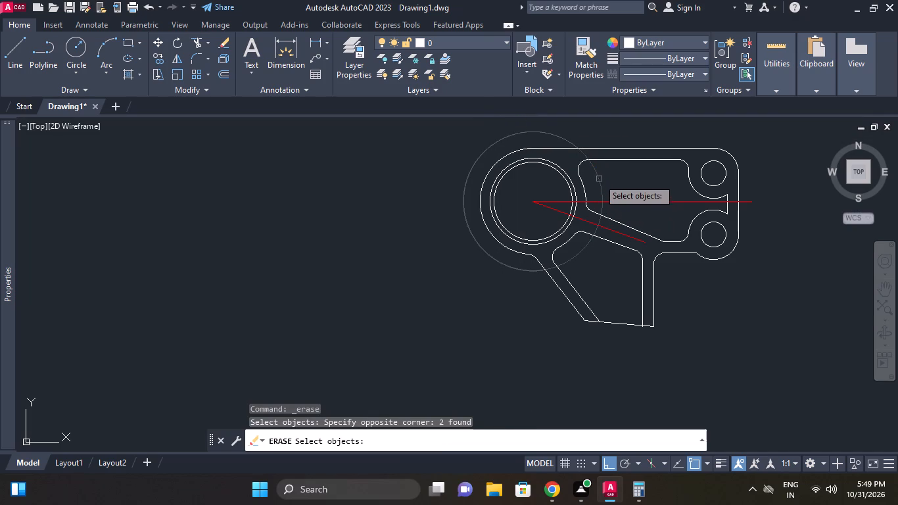
{"action": "left_click", "coordinate": [598, 177], "text": "shift"}
{"action": "right_click", "coordinate": [614, 185]}
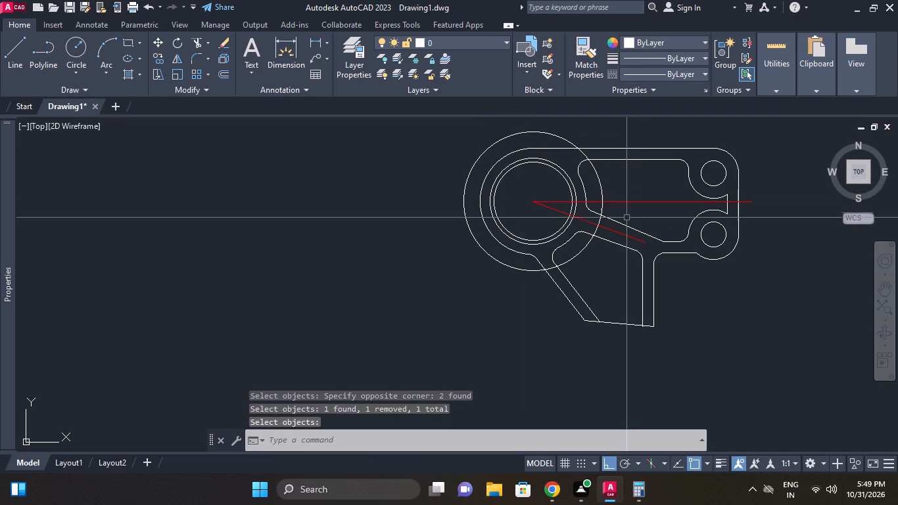
Trim the slanted leg's outer line inside the large circle and remove the part of its inner line outside that circle.
{"action": "scroll", "coordinate": [584, 267], "scroll_direction": "up", "scroll_amount": 1}
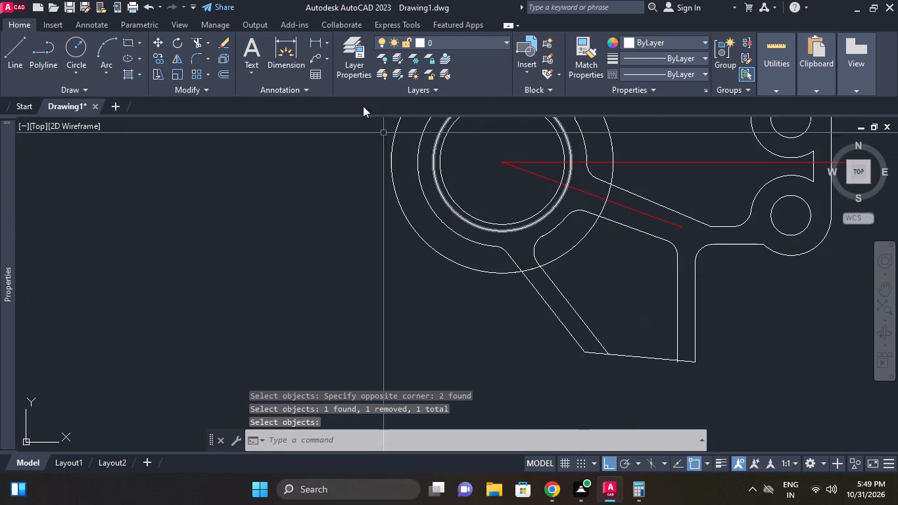
{"action": "left_click", "coordinate": [201, 41]}
{"action": "right_click", "coordinate": [241, 185]}
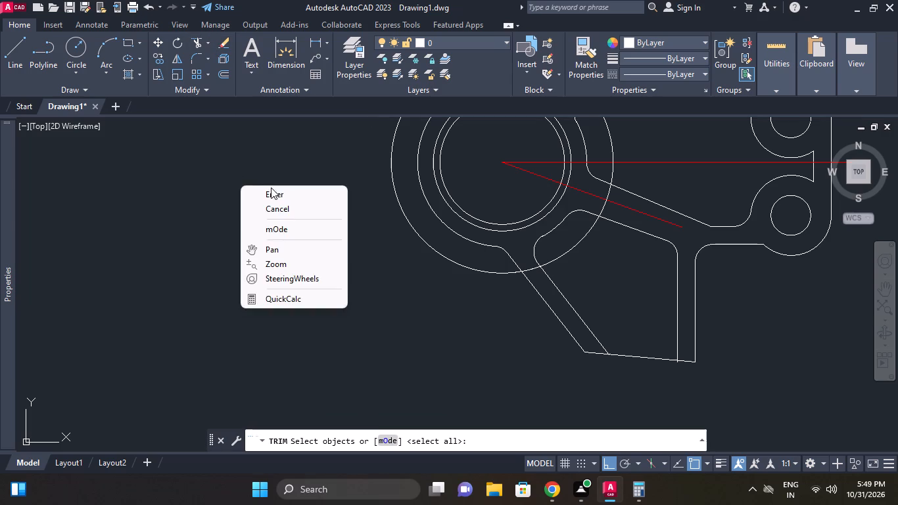
{"action": "left_click", "coordinate": [271, 187]}
{"action": "left_click", "coordinate": [515, 265]}
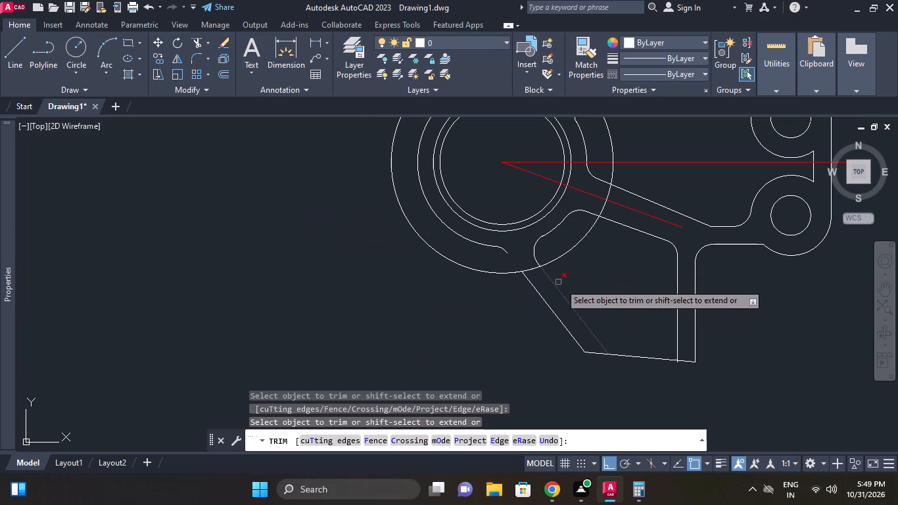
{"action": "left_click", "coordinate": [568, 296]}
{"action": "left_click", "coordinate": [558, 287]}
{"action": "left_click", "coordinate": [538, 256]}
{"action": "left_click", "coordinate": [530, 246]}
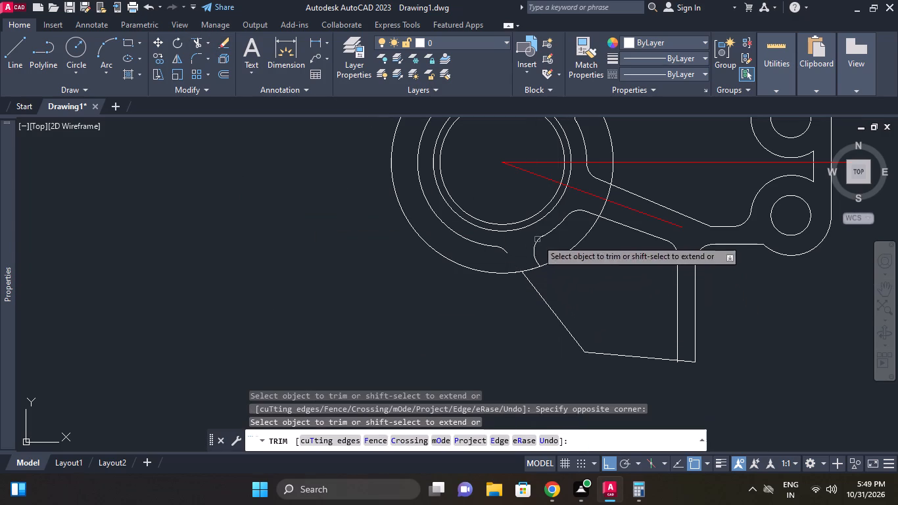
{"action": "left_click", "coordinate": [540, 239]}
{"action": "left_click", "coordinate": [506, 245]}
{"action": "left_click", "coordinate": [492, 251]}
{"action": "right_click", "coordinate": [567, 279]}
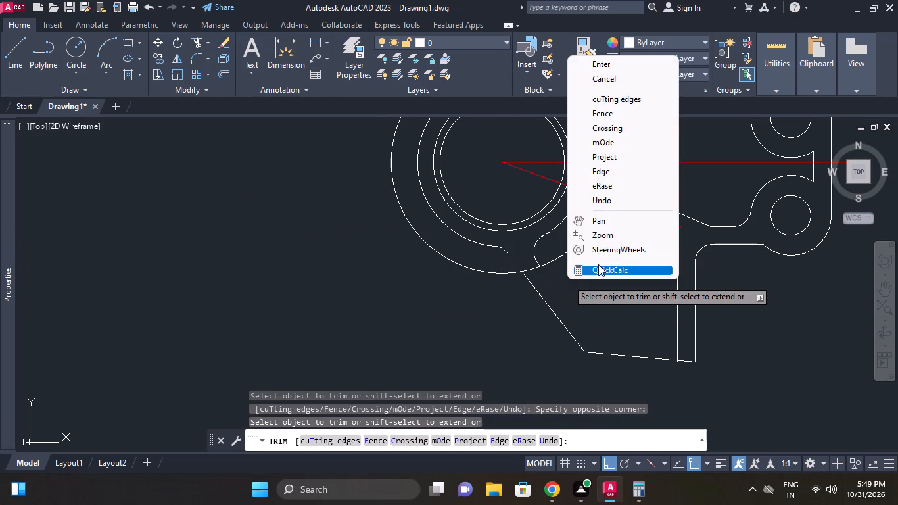
{"action": "left_click", "coordinate": [604, 84]}
Erase the leftover fillet arc and the large arc between the outer circle and the bore.
{"action": "left_click", "coordinate": [502, 249]}
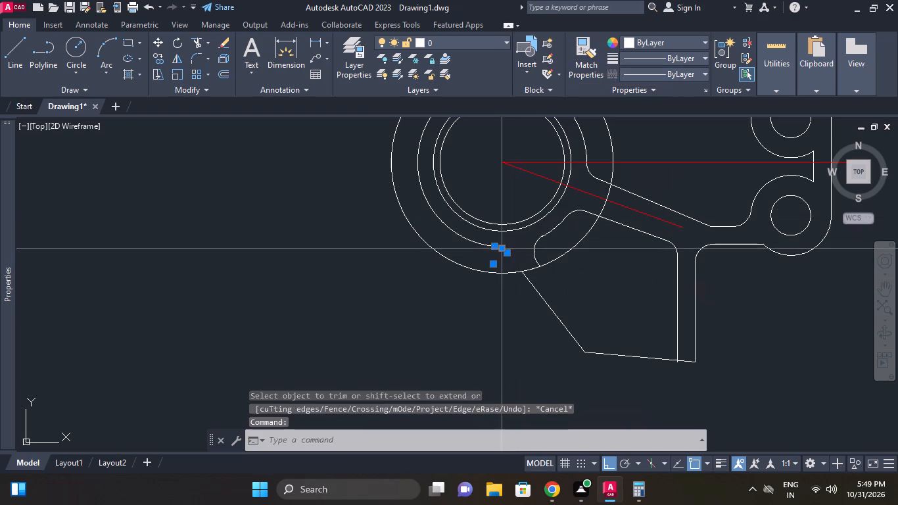
{"action": "left_click", "coordinate": [479, 242]}
{"action": "middle_click_drag", "start_coordinate": [547, 251], "coordinate": [561, 301]}
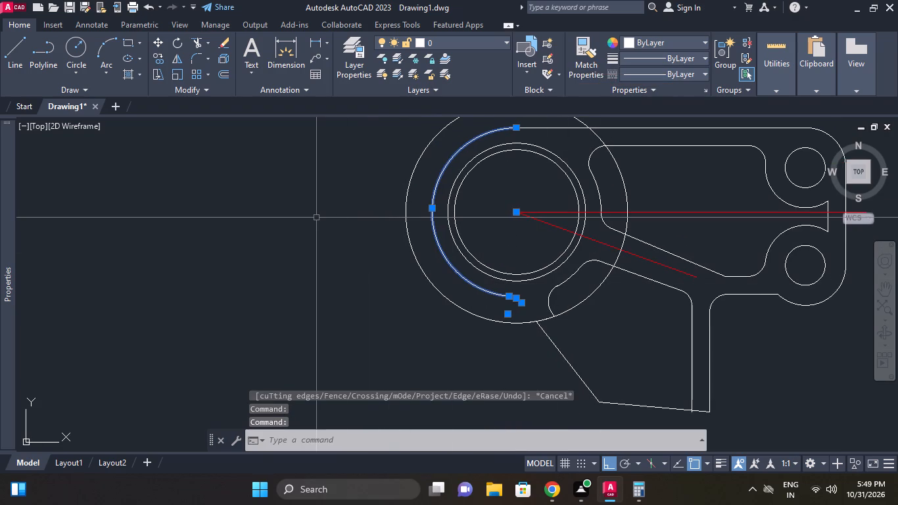
{"action": "right_click", "coordinate": [316, 218]}
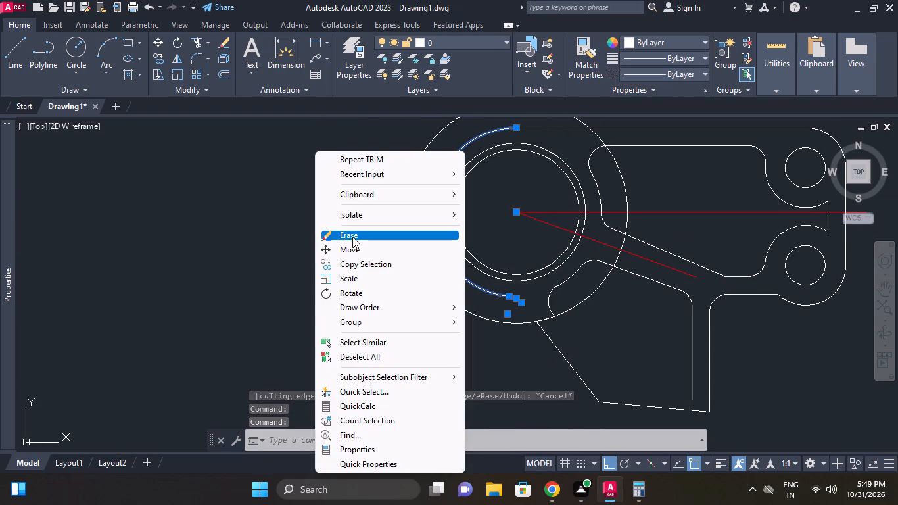
{"action": "left_click", "coordinate": [352, 237]}
Trim the arm's top horizontal edge back to the large outer circle.
{"action": "middle_click_drag", "start_coordinate": [602, 221], "coordinate": [603, 295]}
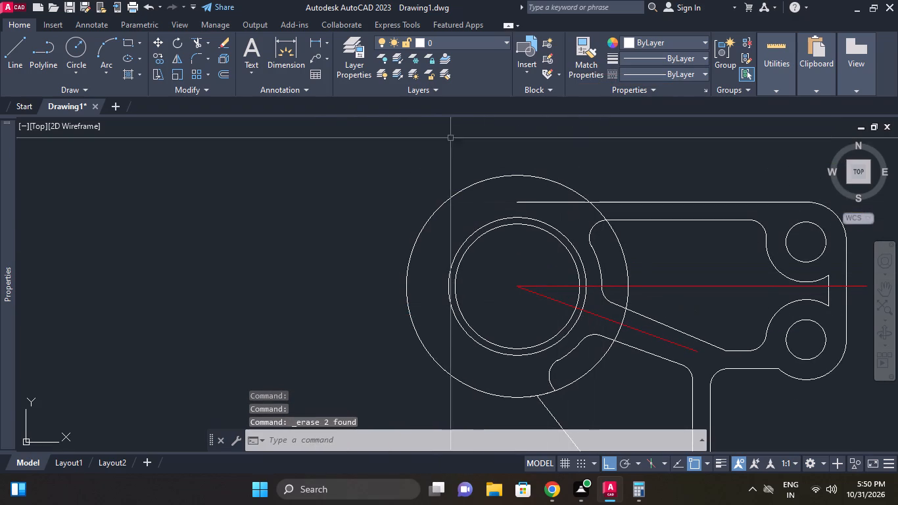
{"action": "left_click", "coordinate": [197, 38]}
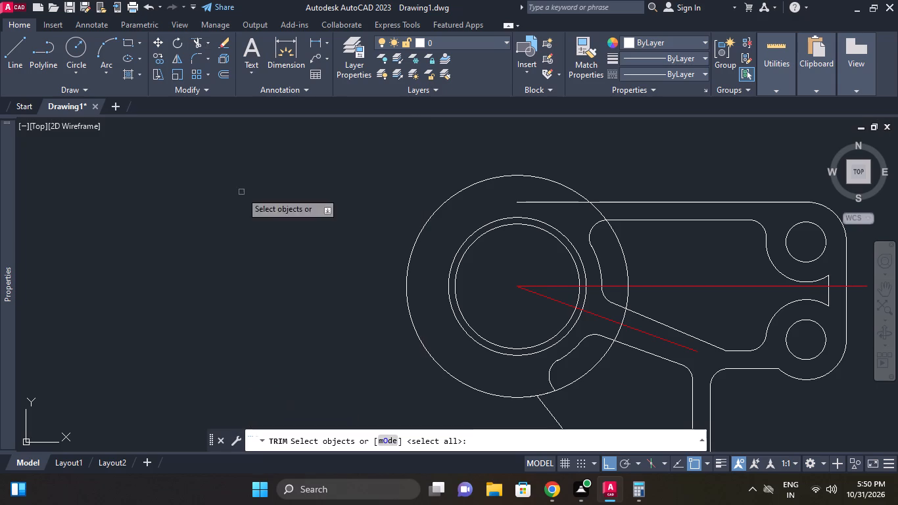
{"action": "right_click", "coordinate": [241, 192]}
{"action": "left_click", "coordinate": [275, 195]}
{"action": "left_click", "coordinate": [536, 201]}
{"action": "right_click", "coordinate": [604, 161]}
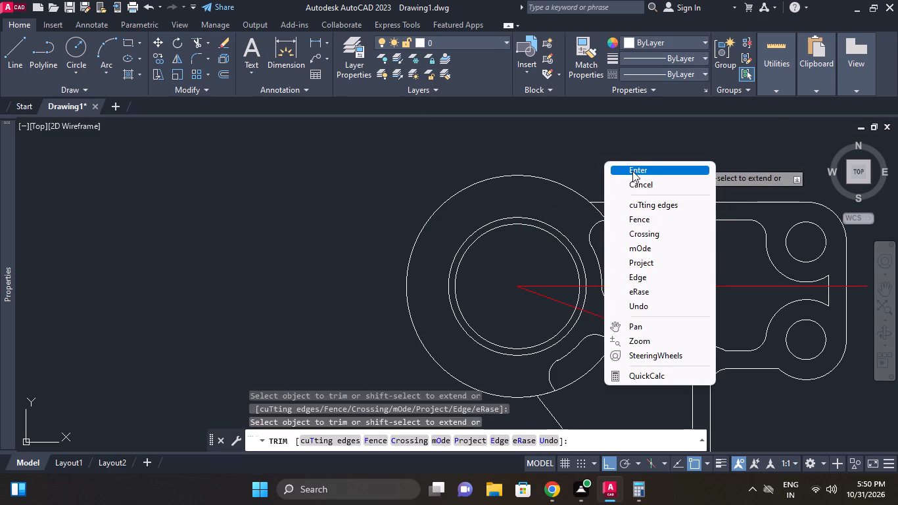
{"action": "left_click", "coordinate": [632, 171]}
Erase the upper pocket's top line, the three arcs on its bore side, and both red centre lines.
{"action": "scroll", "coordinate": [669, 209], "scroll_direction": "down", "scroll_amount": 1}
{"action": "middle_click_drag", "start_coordinate": [666, 210], "coordinate": [584, 196]}
{"action": "left_click", "coordinate": [569, 203]}
{"action": "left_click", "coordinate": [538, 207]}
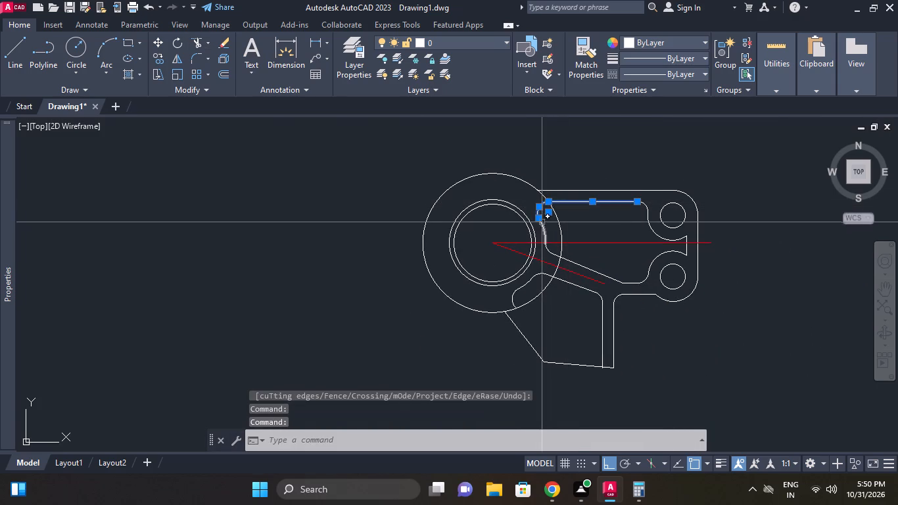
{"action": "left_click", "coordinate": [542, 226]}
{"action": "scroll", "coordinate": [547, 249], "scroll_direction": "up", "scroll_amount": 1}
{"action": "left_click", "coordinate": [547, 249]}
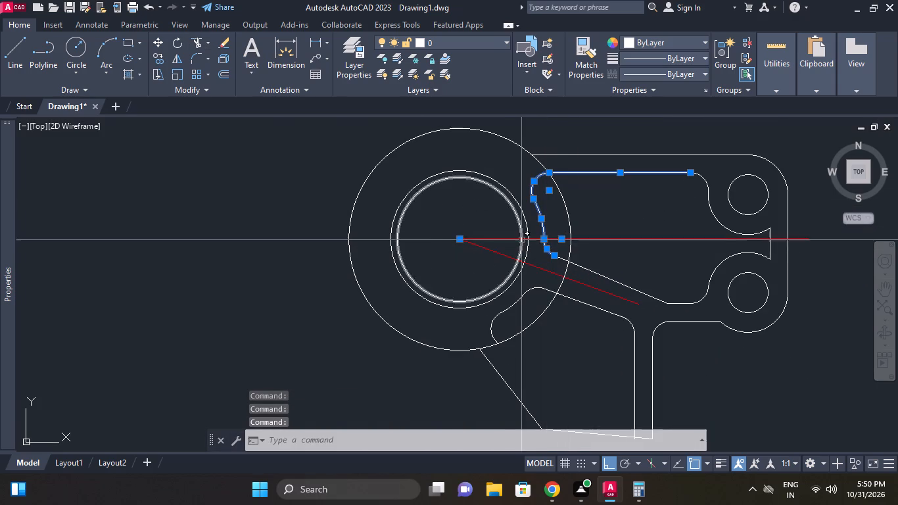
{"action": "left_click", "coordinate": [500, 241]}
{"action": "left_click", "coordinate": [496, 254]}
{"action": "right_click", "coordinate": [467, 216]}
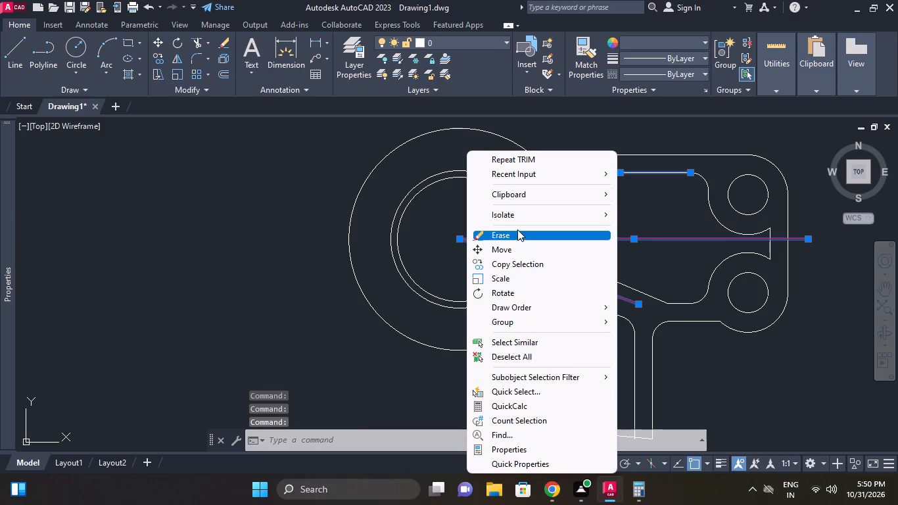
{"action": "left_click", "coordinate": [516, 231]}
Erase the larger of the two closely spaced concentric bore circles.
{"action": "left_click", "coordinate": [505, 187]}
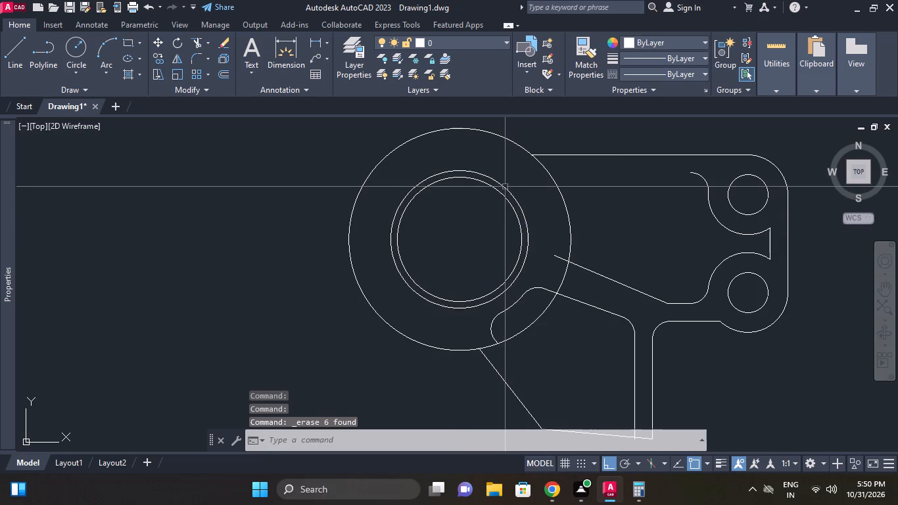
{"action": "right_click", "coordinate": [506, 175]}
{"action": "left_click", "coordinate": [538, 217]}
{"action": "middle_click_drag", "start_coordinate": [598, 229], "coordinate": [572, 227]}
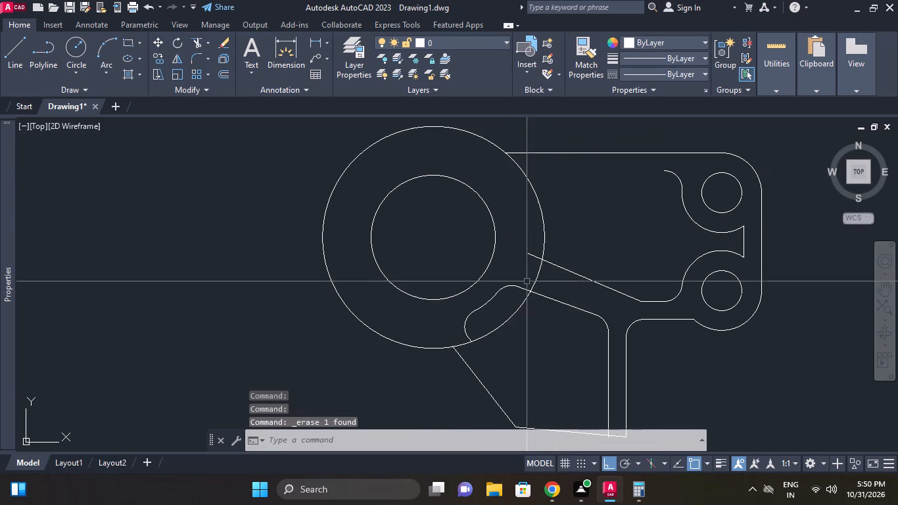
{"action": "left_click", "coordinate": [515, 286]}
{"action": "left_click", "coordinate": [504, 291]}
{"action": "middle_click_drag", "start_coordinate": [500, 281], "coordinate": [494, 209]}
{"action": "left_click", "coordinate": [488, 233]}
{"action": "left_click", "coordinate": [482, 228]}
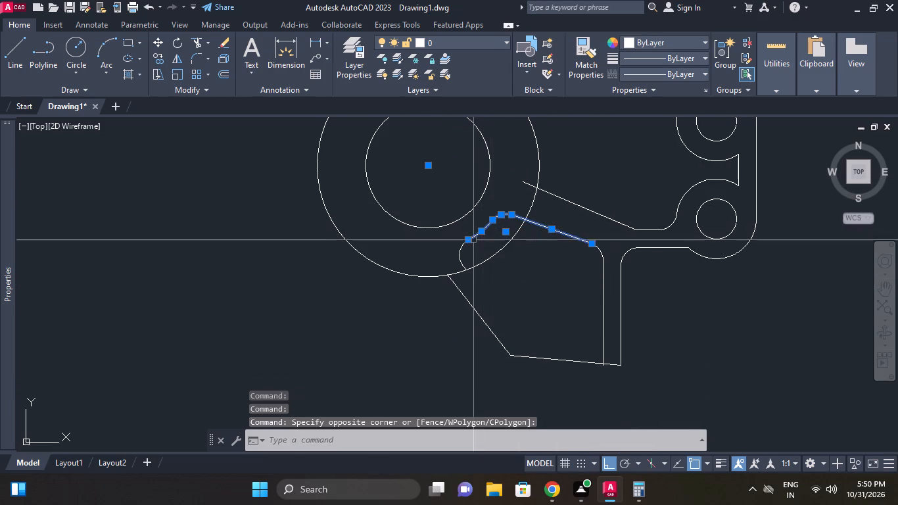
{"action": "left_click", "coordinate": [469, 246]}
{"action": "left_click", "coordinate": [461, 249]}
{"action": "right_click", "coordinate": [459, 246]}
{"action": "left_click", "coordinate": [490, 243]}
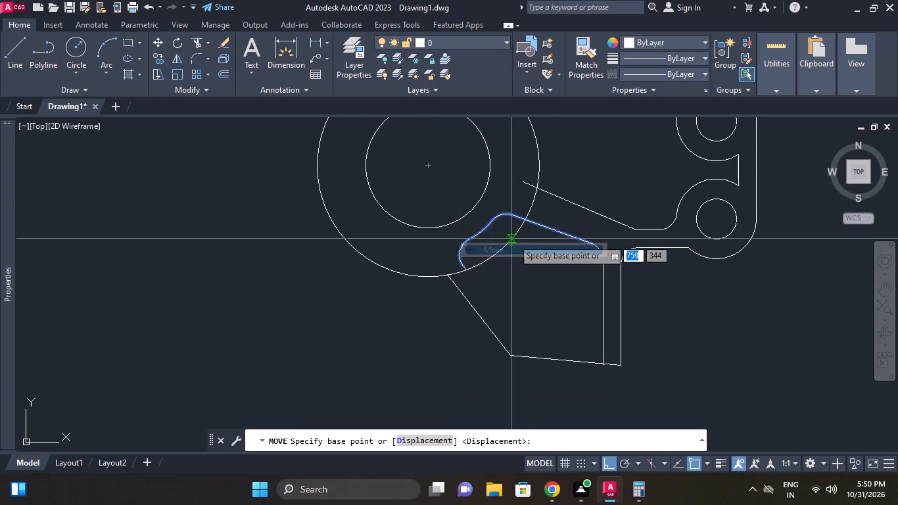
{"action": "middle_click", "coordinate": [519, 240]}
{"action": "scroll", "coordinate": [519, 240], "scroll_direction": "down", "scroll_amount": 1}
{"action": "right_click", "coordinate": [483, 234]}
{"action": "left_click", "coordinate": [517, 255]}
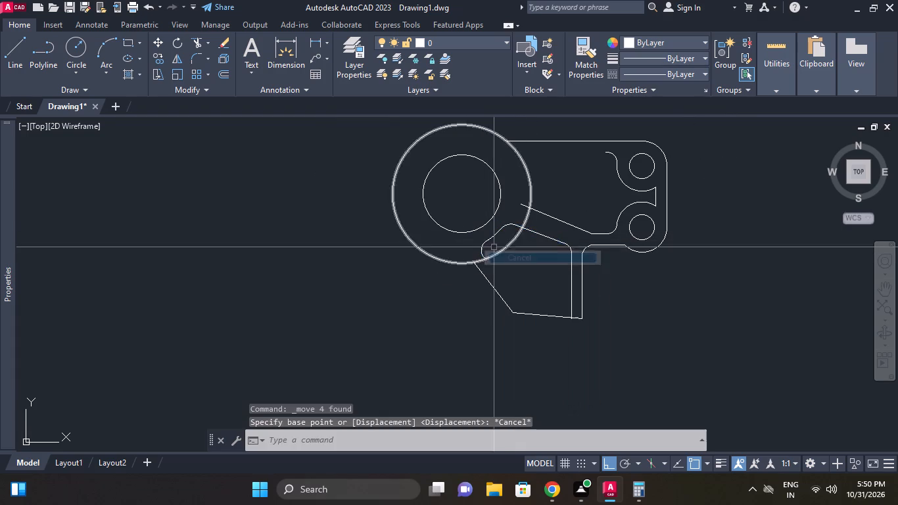
Erase the lower pocket's connected boundary of two fillet arcs, the arc between them and the sloping line near the large circle.
{"action": "left_click", "coordinate": [484, 243]}
{"action": "left_click", "coordinate": [498, 234]}
{"action": "left_click", "coordinate": [508, 224]}
{"action": "left_click", "coordinate": [529, 230]}
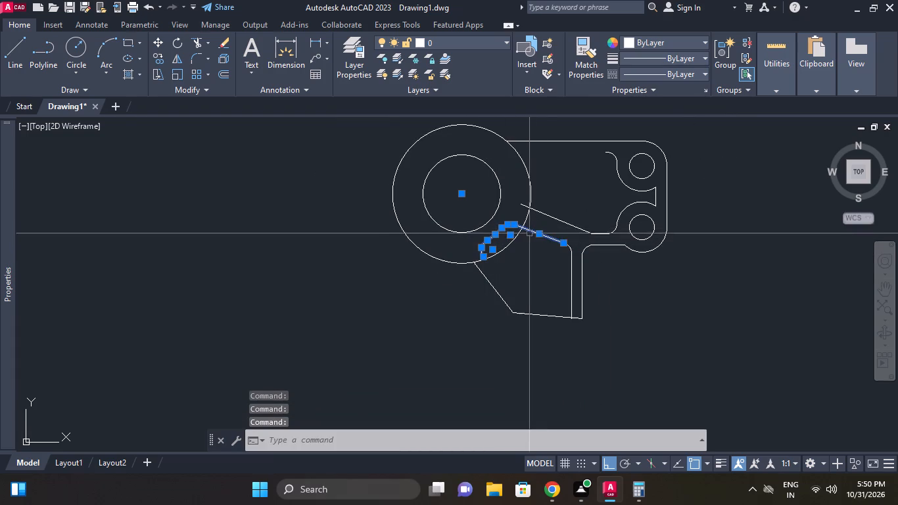
{"action": "right_click", "coordinate": [555, 222]}
{"action": "left_click", "coordinate": [586, 235]}
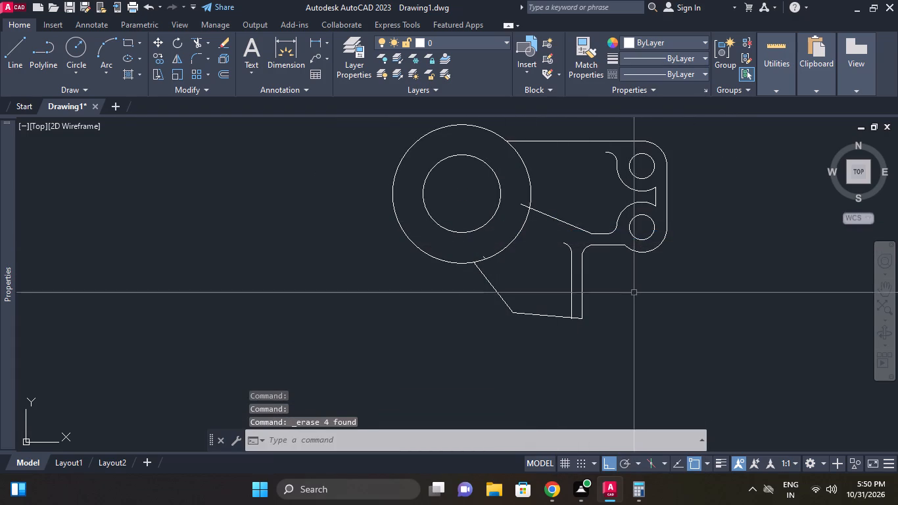
Erase the leg's inner vertical line and fillet, the sloping rib line, and the pocket arcs and short vertical line around the small holes.
{"action": "scroll", "coordinate": [607, 281], "scroll_direction": "up", "scroll_amount": 1}
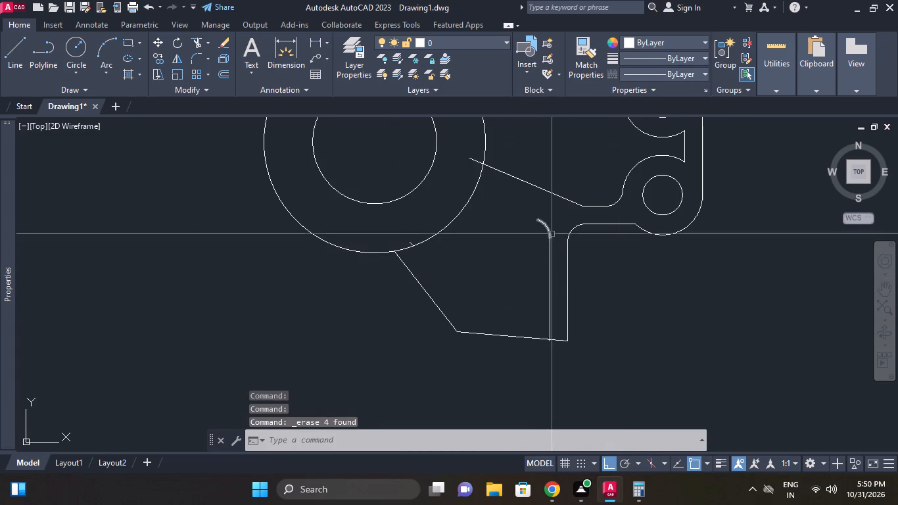
{"action": "left_click", "coordinate": [552, 234]}
{"action": "left_click", "coordinate": [547, 247]}
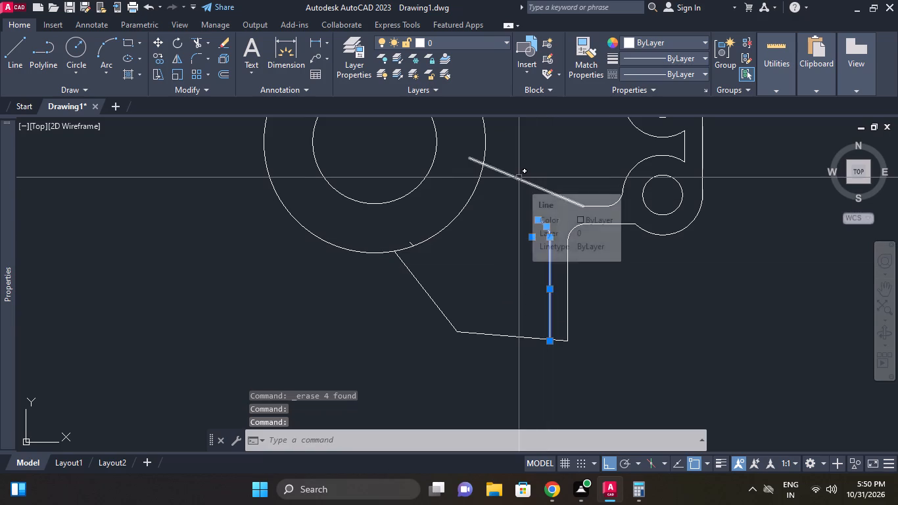
{"action": "left_click", "coordinate": [519, 177]}
{"action": "middle_click_drag", "start_coordinate": [580, 203], "coordinate": [529, 221]}
{"action": "left_click", "coordinate": [560, 226]}
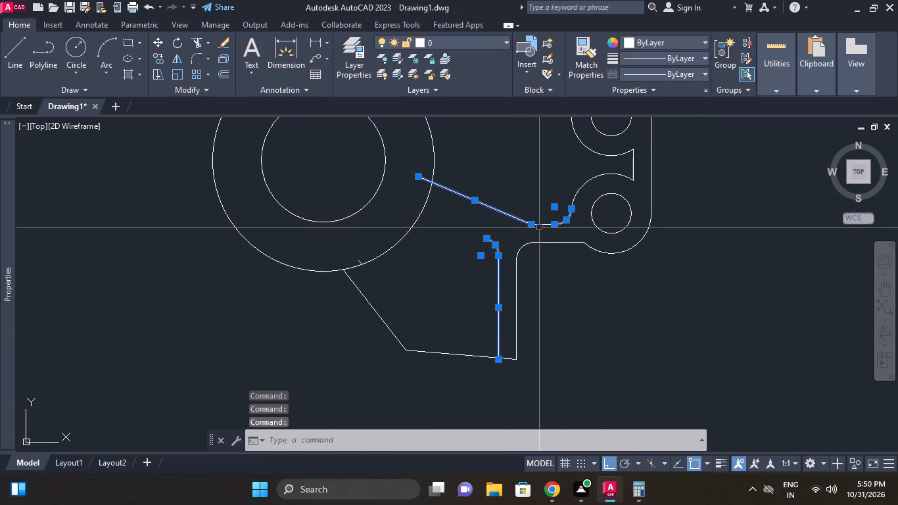
{"action": "left_click", "coordinate": [539, 228]}
{"action": "left_click", "coordinate": [577, 200]}
{"action": "left_click", "coordinate": [576, 189]}
{"action": "left_click", "coordinate": [632, 164]}
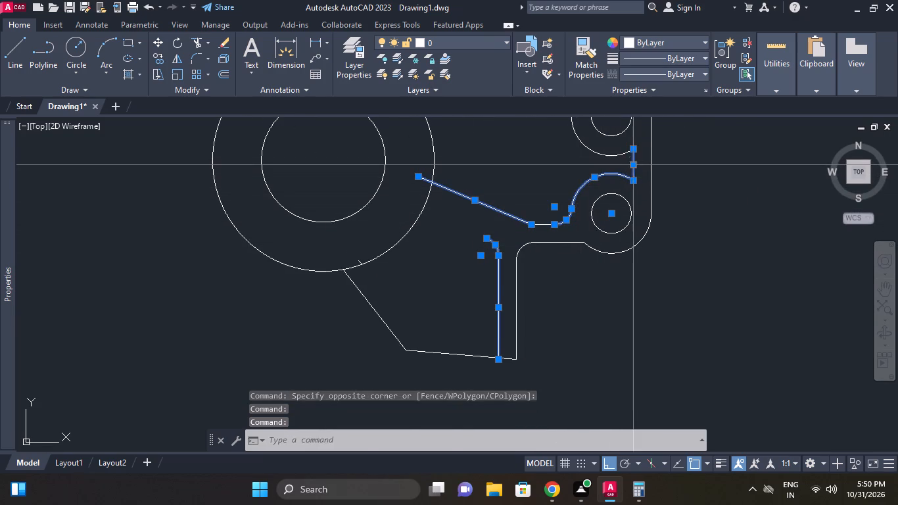
{"action": "left_click", "coordinate": [631, 152]}
{"action": "left_click", "coordinate": [605, 159]}
{"action": "left_click", "coordinate": [599, 156]}
{"action": "middle_click_drag", "start_coordinate": [599, 159], "coordinate": [604, 225]}
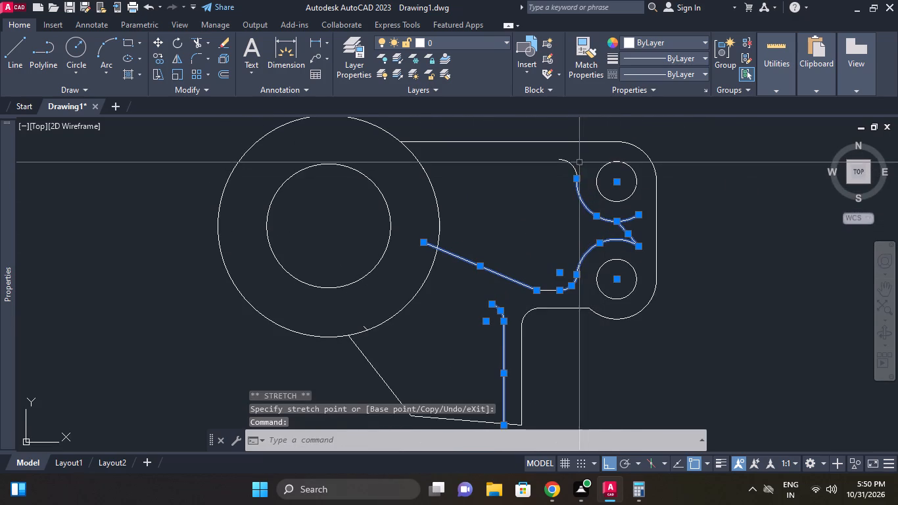
{"action": "left_click", "coordinate": [577, 162]}
{"action": "left_click", "coordinate": [568, 163]}
{"action": "right_click", "coordinate": [567, 163]}
{"action": "left_click", "coordinate": [600, 231]}
Erase the leftover short horizontal line beside the lower small hole and the tiny line stub inside the large circle.
{"action": "scroll", "coordinate": [669, 214], "scroll_direction": "down", "scroll_amount": 1}
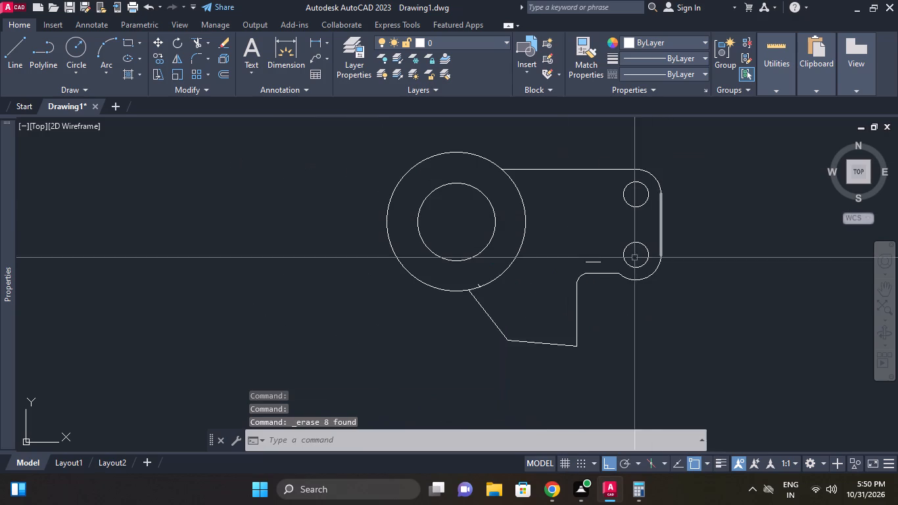
{"action": "left_click", "coordinate": [602, 264]}
{"action": "scroll", "coordinate": [504, 283], "scroll_direction": "up", "scroll_amount": 3}
{"action": "left_click", "coordinate": [384, 267]}
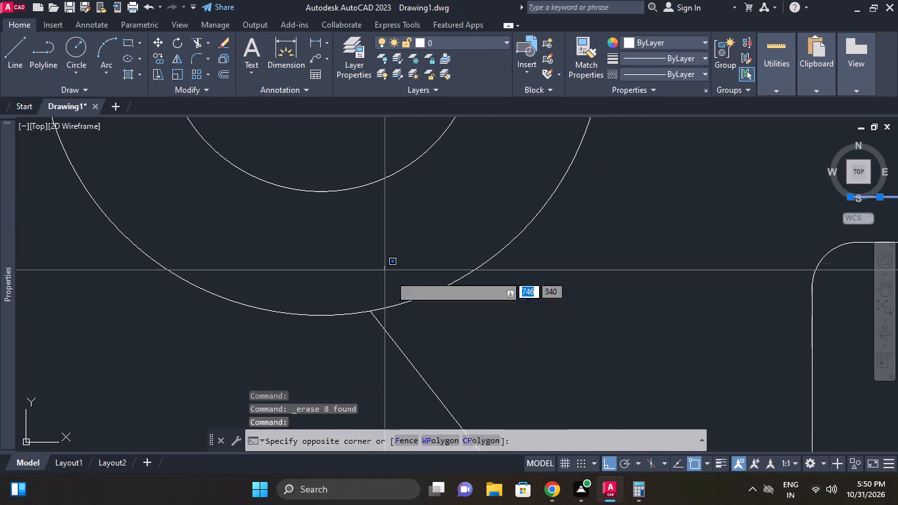
{"action": "left_click", "coordinate": [433, 302]}
{"action": "right_click", "coordinate": [433, 296]}
{"action": "left_click", "coordinate": [480, 233]}
Offset the upper small hole's circle outward by 3.
{"action": "scroll", "coordinate": [540, 254], "scroll_direction": "down", "scroll_amount": 4}
{"action": "middle_click", "coordinate": [602, 285]}
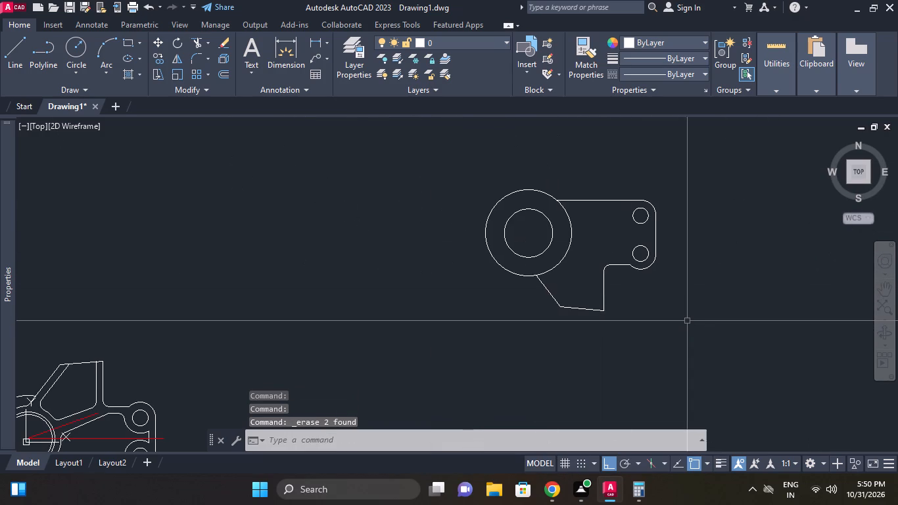
{"action": "scroll", "coordinate": [650, 252], "scroll_direction": "up", "scroll_amount": 1}
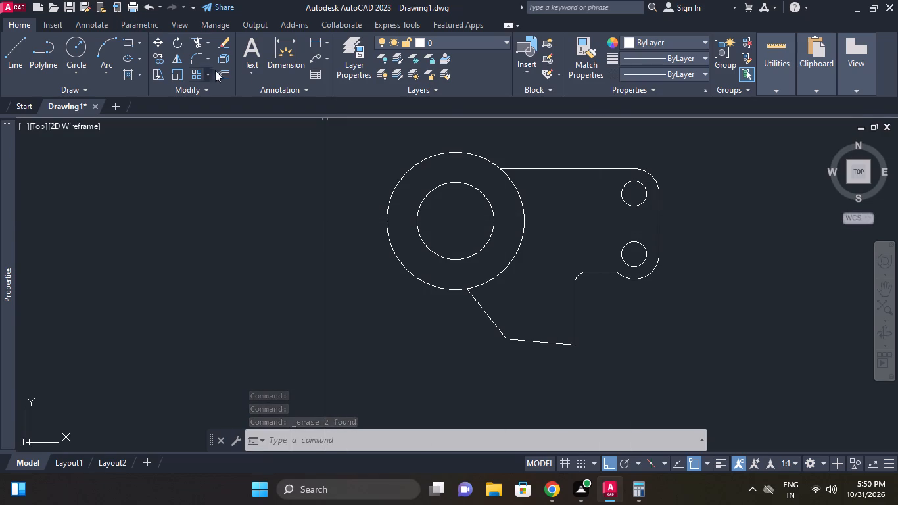
{"action": "left_click", "coordinate": [229, 73]}
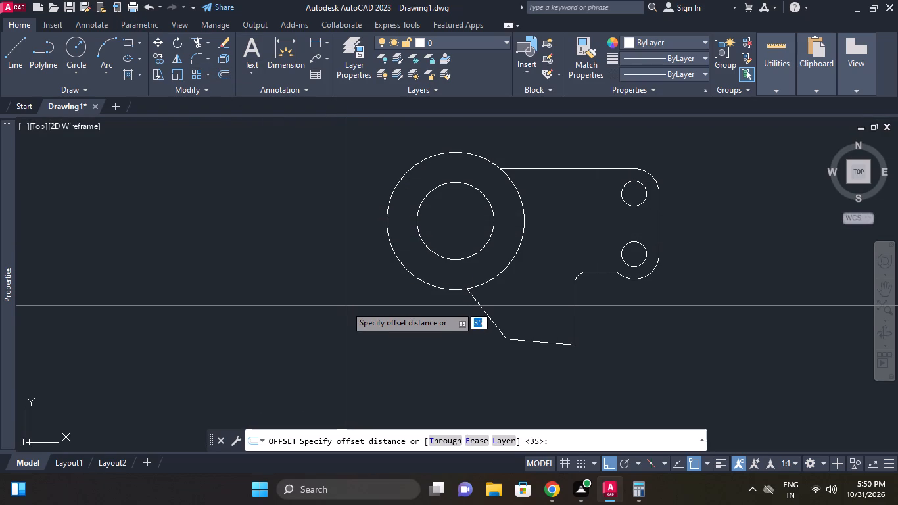
{"action": "key", "text": "3"}
{"action": "key", "text": "Return"}
{"action": "key", "text": "Return"}
{"action": "key", "text": "Return"}
{"action": "key", "text": "Return"}
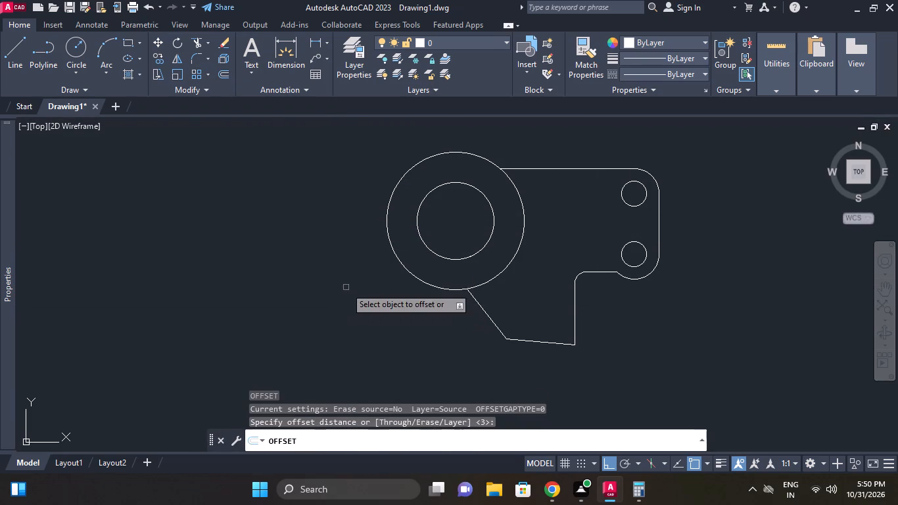
{"action": "scroll", "coordinate": [631, 178], "scroll_direction": "up", "scroll_amount": 1}
{"action": "left_click", "coordinate": [626, 218]}
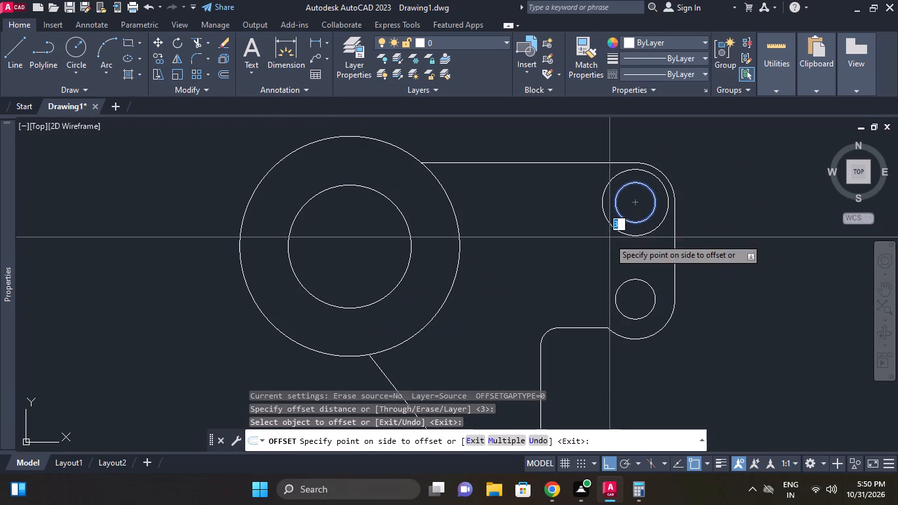
{"action": "left_click", "coordinate": [608, 238]}
{"action": "right_click", "coordinate": [720, 203]}
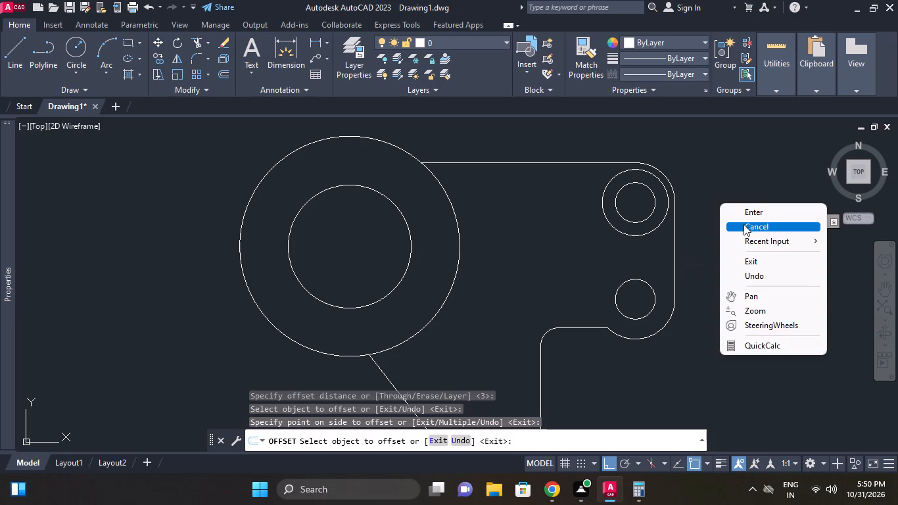
{"action": "left_click", "coordinate": [744, 224]}
Erase the offset circle around the upper small hole.
{"action": "left_click", "coordinate": [612, 172]}
{"action": "left_click", "coordinate": [610, 177]}
{"action": "left_click", "coordinate": [608, 185]}
{"action": "right_click", "coordinate": [600, 177]}
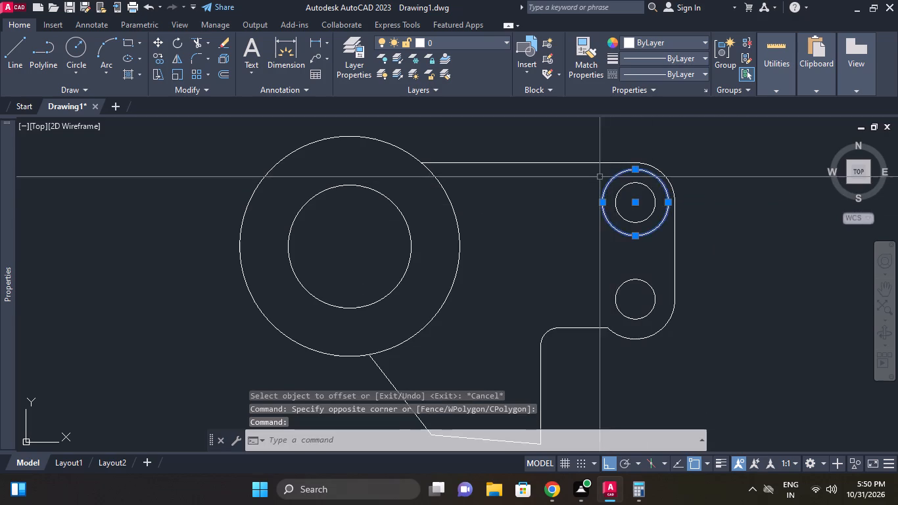
{"action": "left_click", "coordinate": [630, 215]}
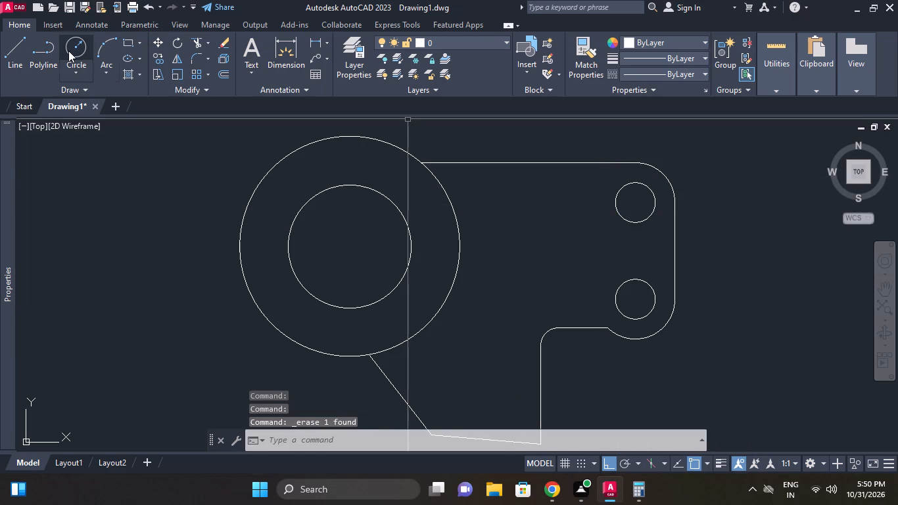
Offset the circles of both small holes outward by 2.
{"action": "left_click", "coordinate": [214, 75]}
{"action": "left_click", "coordinate": [217, 73]}
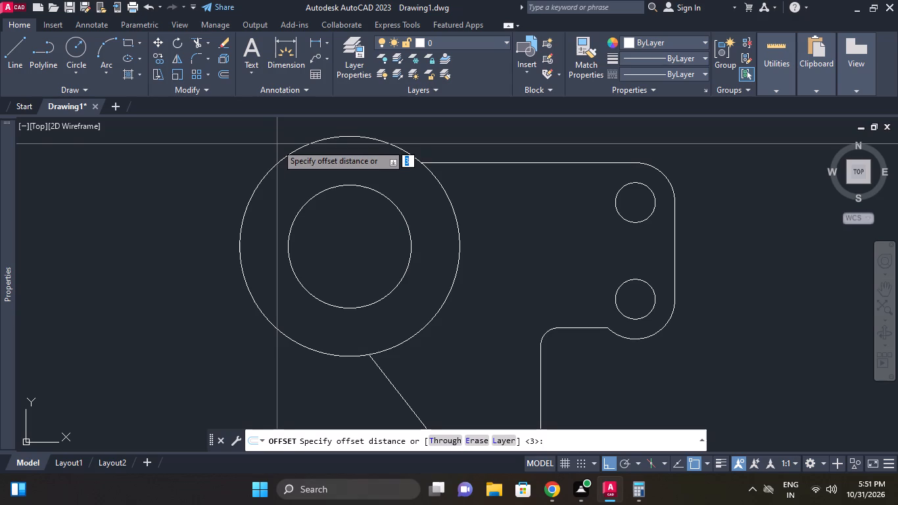
{"action": "key", "text": "2"}
{"action": "key", "text": "Return"}
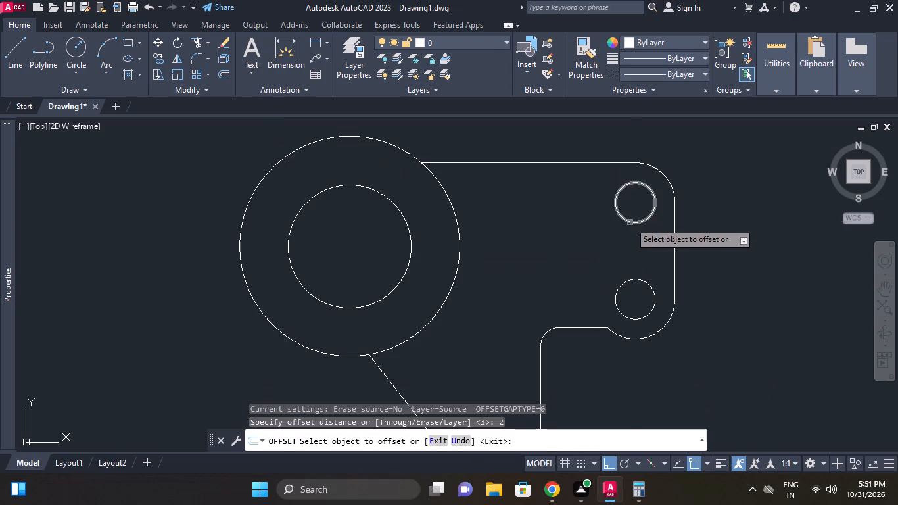
{"action": "left_click", "coordinate": [630, 222]}
{"action": "left_click", "coordinate": [627, 249]}
{"action": "left_click", "coordinate": [640, 283]}
{"action": "left_click", "coordinate": [640, 260]}
{"action": "right_click", "coordinate": [719, 227]}
{"action": "left_click", "coordinate": [758, 235]}
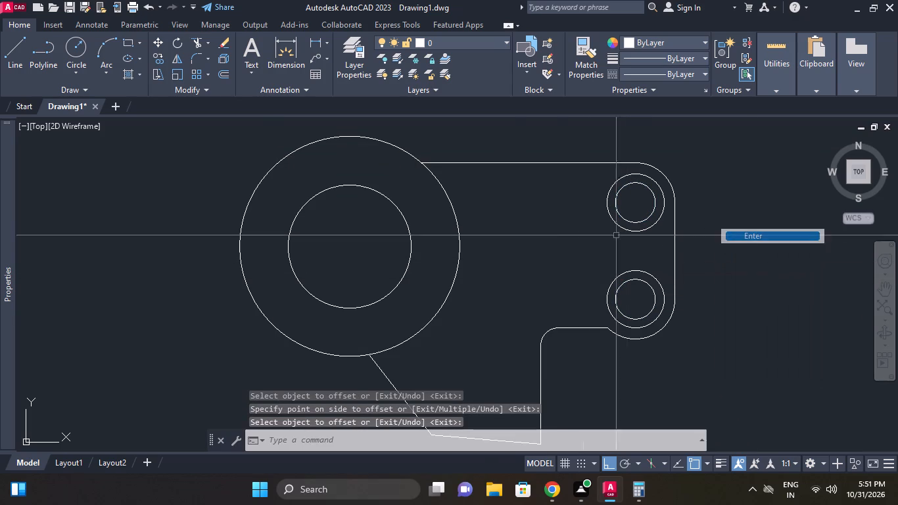
Add center marks to the two outer offset circles around the small holes.
{"action": "key", "text": "c"}
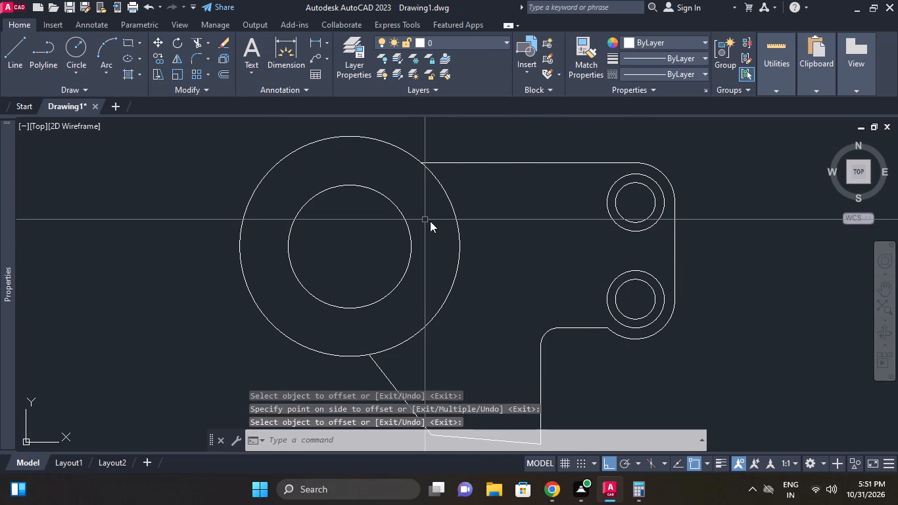
{"action": "key", "text": "m"}
{"action": "key", "text": "space"}
{"action": "left_click", "coordinate": [638, 230]}
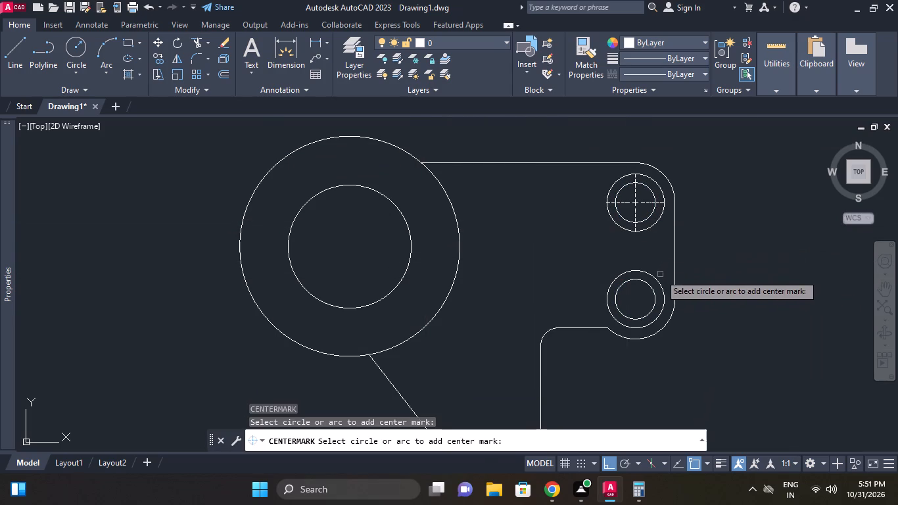
{"action": "left_click", "coordinate": [657, 278]}
{"action": "right_click", "coordinate": [709, 254]}
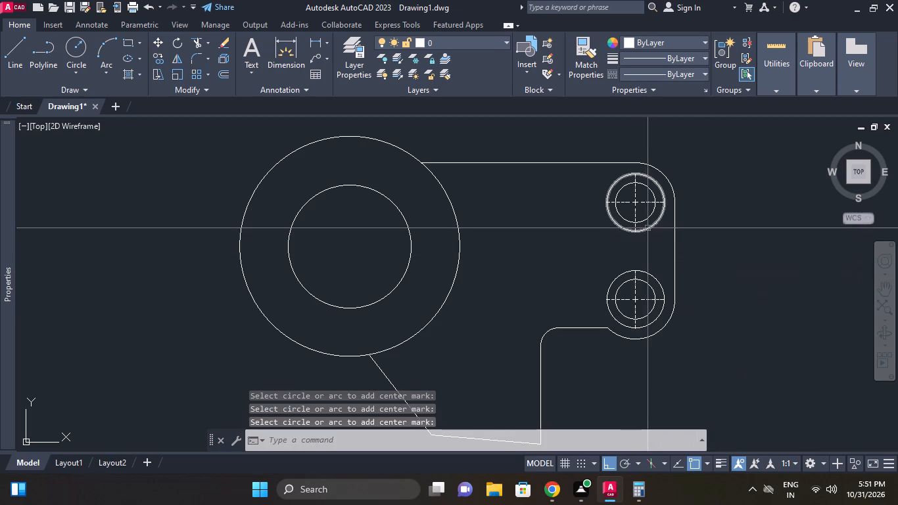
Erase the two outer offset circles around the small holes, keeping the center marks.
{"action": "left_click", "coordinate": [648, 229]}
{"action": "left_click", "coordinate": [653, 278]}
{"action": "right_click", "coordinate": [710, 237]}
{"action": "left_click", "coordinate": [740, 237]}
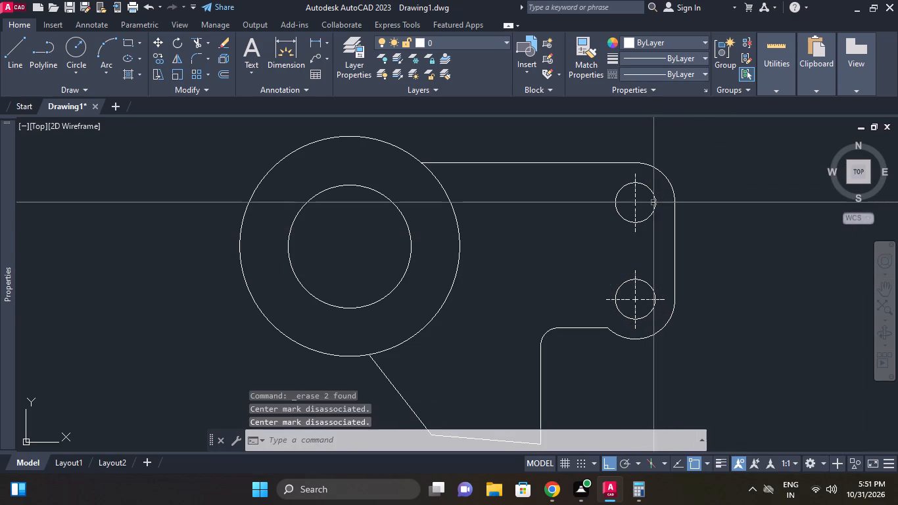
Change the colour of both small holes' center marks to Red.
{"action": "left_click", "coordinate": [646, 201]}
{"action": "left_click", "coordinate": [636, 287]}
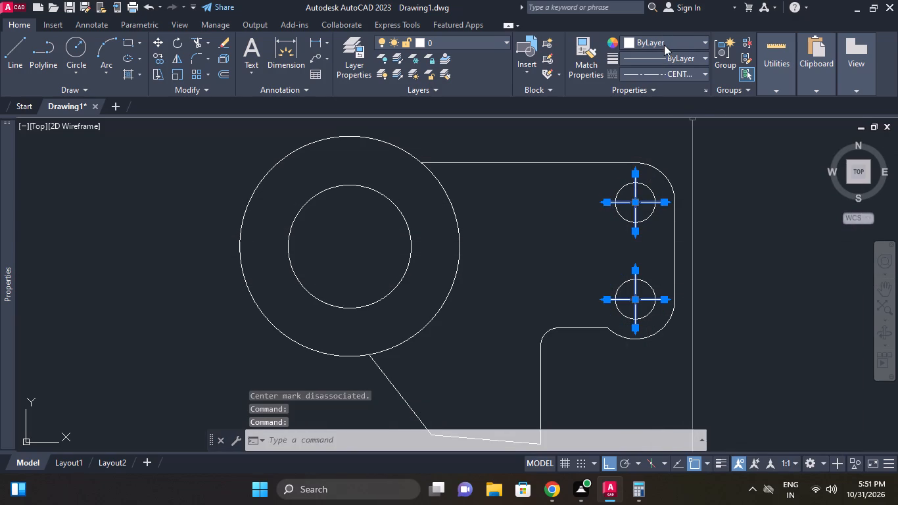
{"action": "left_click", "coordinate": [664, 45]}
{"action": "left_click", "coordinate": [624, 172]}
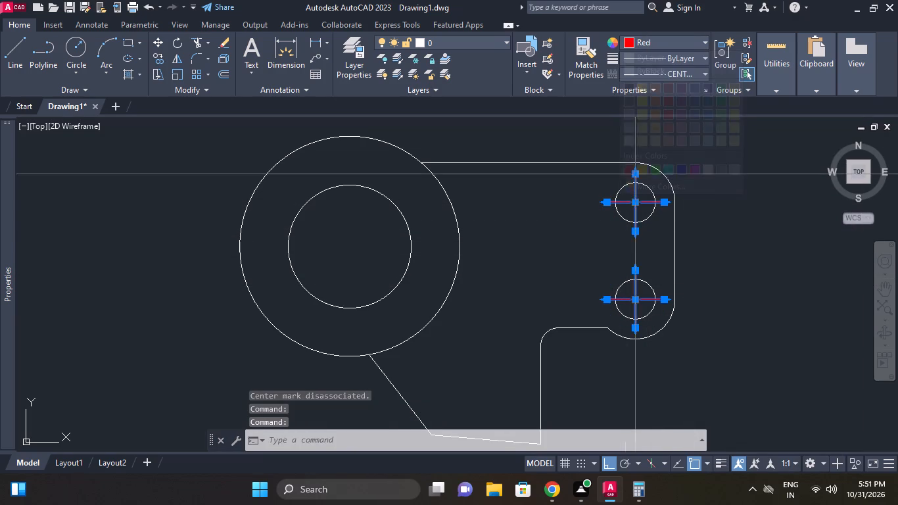
{"action": "right_click", "coordinate": [723, 222]}
{"action": "left_click", "coordinate": [773, 358]}
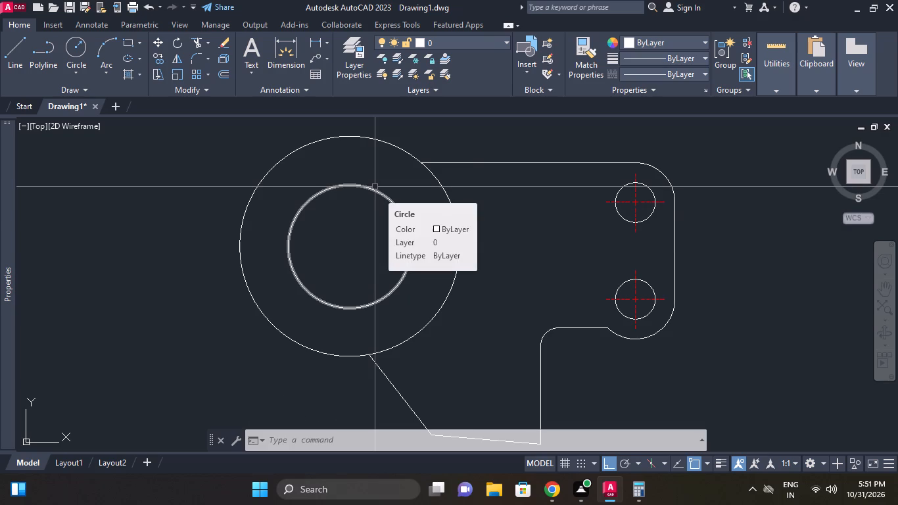
Draw a horizontal construction line through the center of the large concentric circles.
{"action": "left_click", "coordinate": [97, 86]}
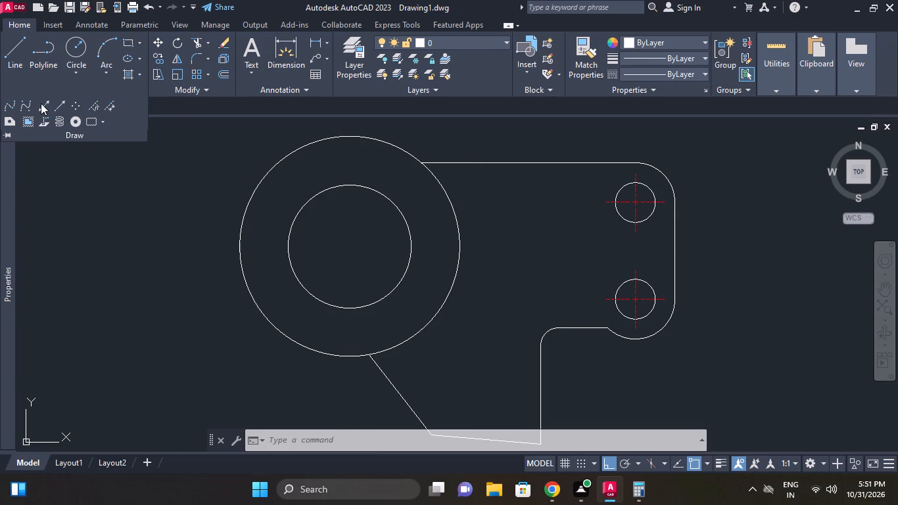
{"action": "left_click", "coordinate": [41, 103]}
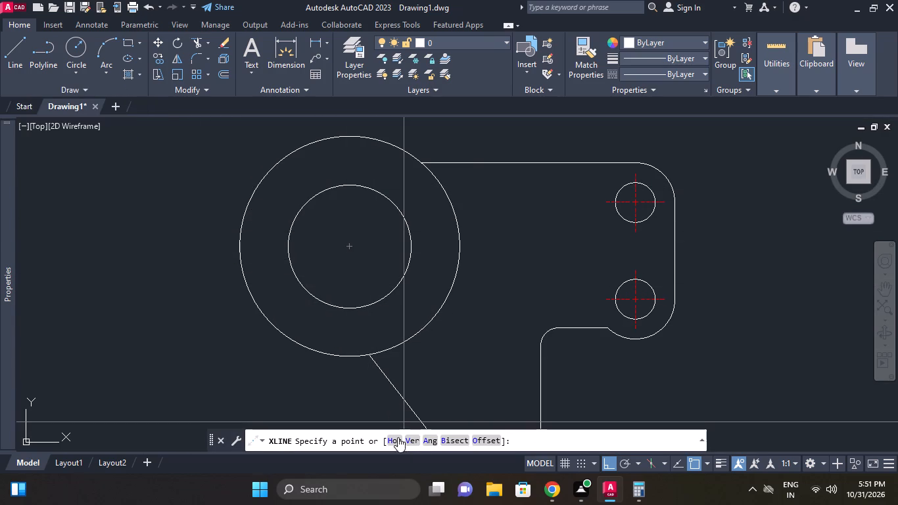
{"action": "left_click", "coordinate": [392, 437]}
{"action": "left_click", "coordinate": [412, 245]}
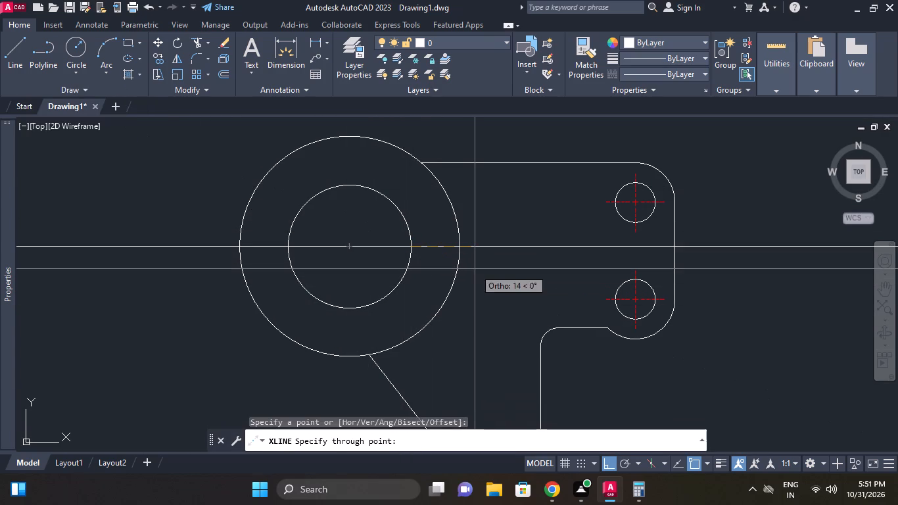
{"action": "left_click", "coordinate": [475, 269]}
{"action": "right_click", "coordinate": [519, 292]}
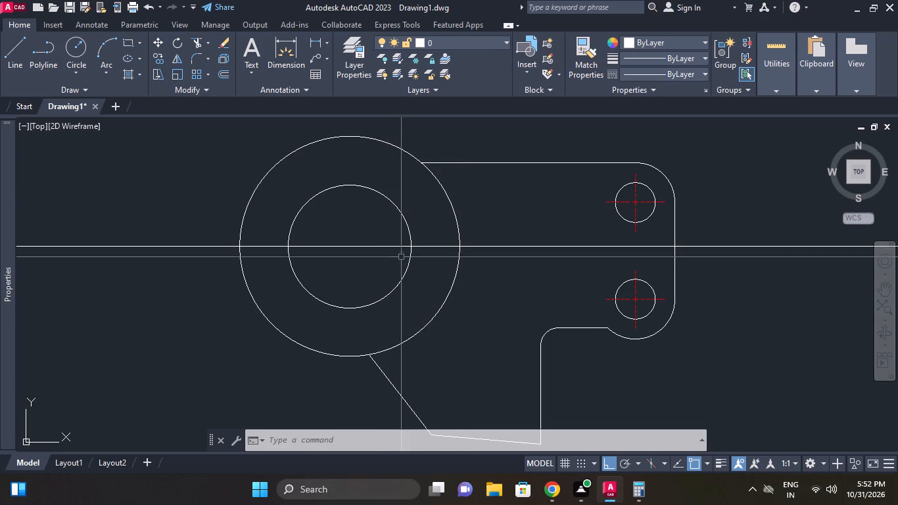
Offset the horizontal construction line by 2 both above and below.
{"action": "left_click", "coordinate": [215, 80]}
{"action": "left_click", "coordinate": [220, 80]}
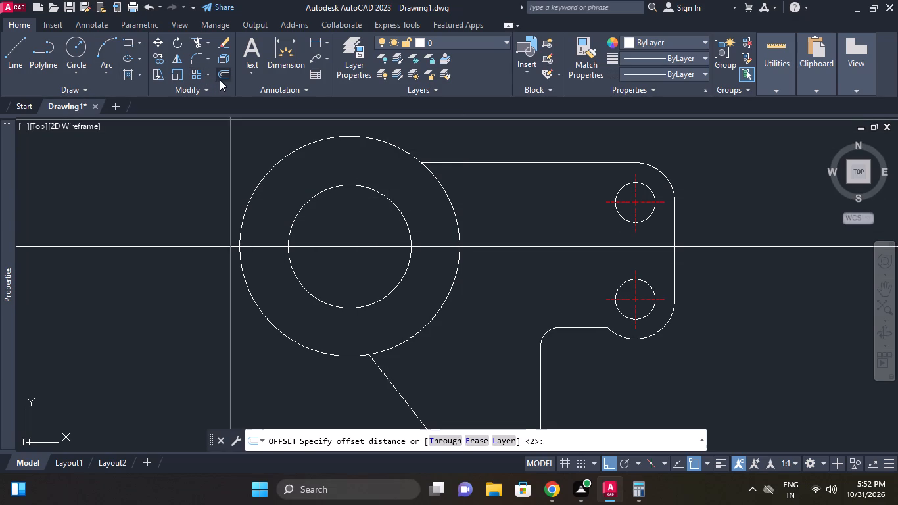
{"action": "key", "text": "2"}
{"action": "key", "text": "Return"}
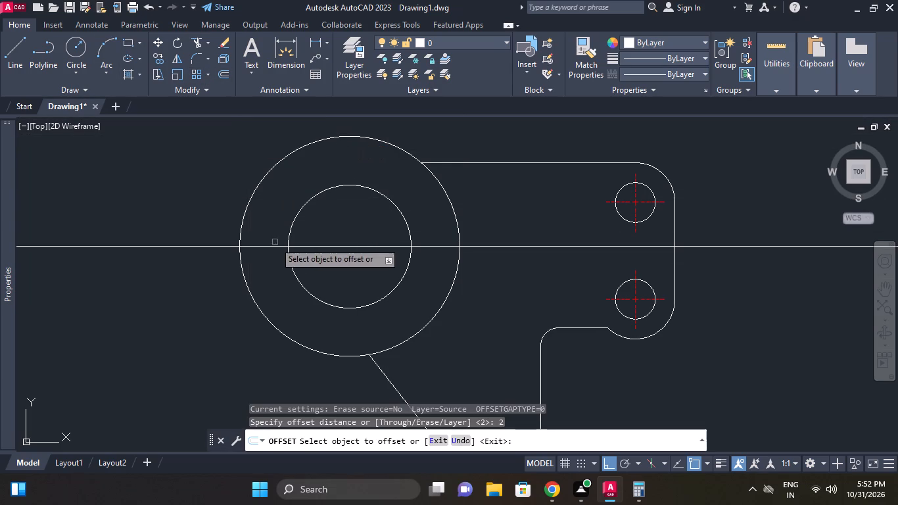
{"action": "left_click", "coordinate": [268, 245]}
{"action": "left_click", "coordinate": [266, 262]}
{"action": "double_click", "coordinate": [258, 242]}
{"action": "left_click", "coordinate": [261, 223]}
{"action": "right_click", "coordinate": [261, 222]}
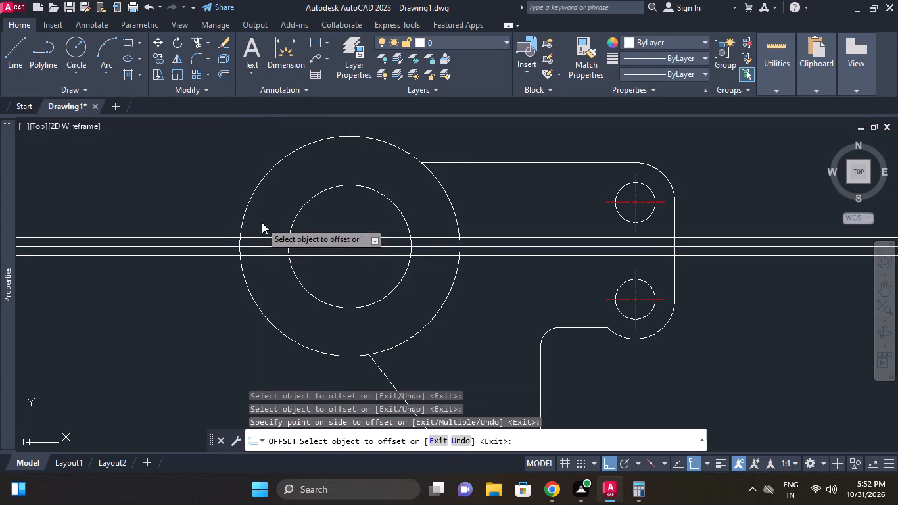
{"action": "left_click", "coordinate": [279, 228]}
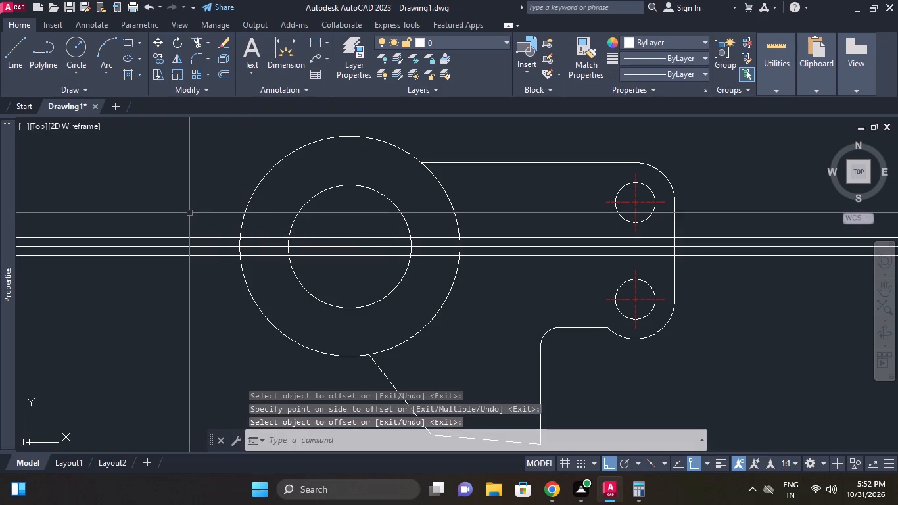
Erase the middle horizontal construction line through the large circles' center.
{"action": "left_click", "coordinate": [228, 247]}
{"action": "right_click", "coordinate": [200, 194]}
{"action": "left_click", "coordinate": [224, 213]}
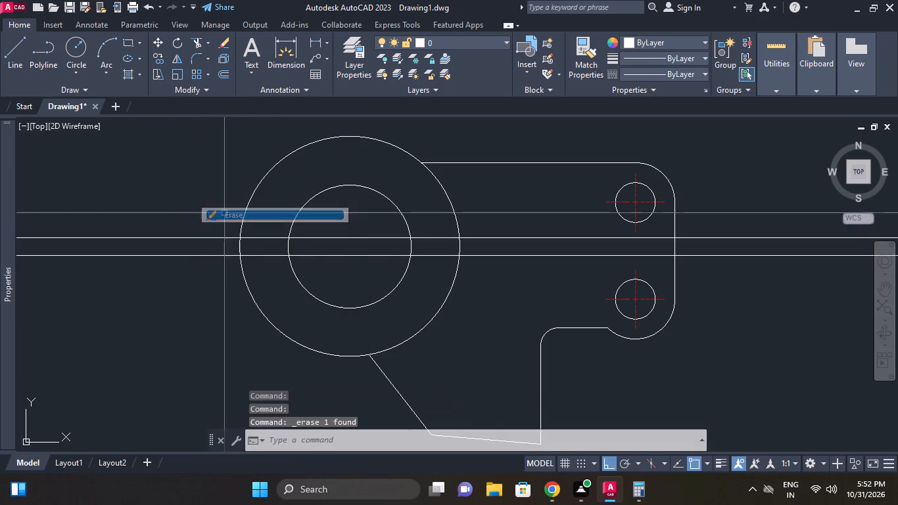
Draw a vertical construction line through the left quadrant of the large outer circle.
{"action": "type", "text": "XL V"}
{"action": "key", "text": "space"}
{"action": "scroll", "coordinate": [147, 204], "scroll_direction": "up", "scroll_amount": 2}
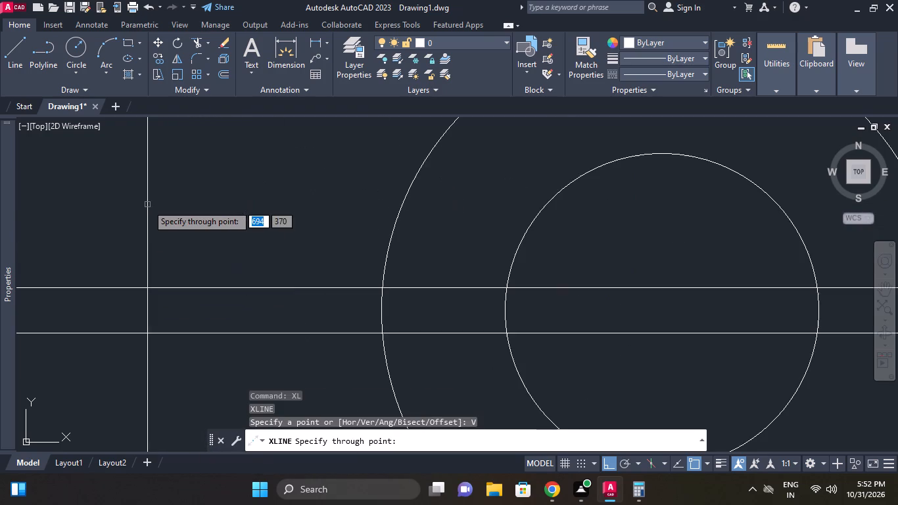
{"action": "left_click", "coordinate": [380, 310]}
{"action": "right_click", "coordinate": [293, 227]}
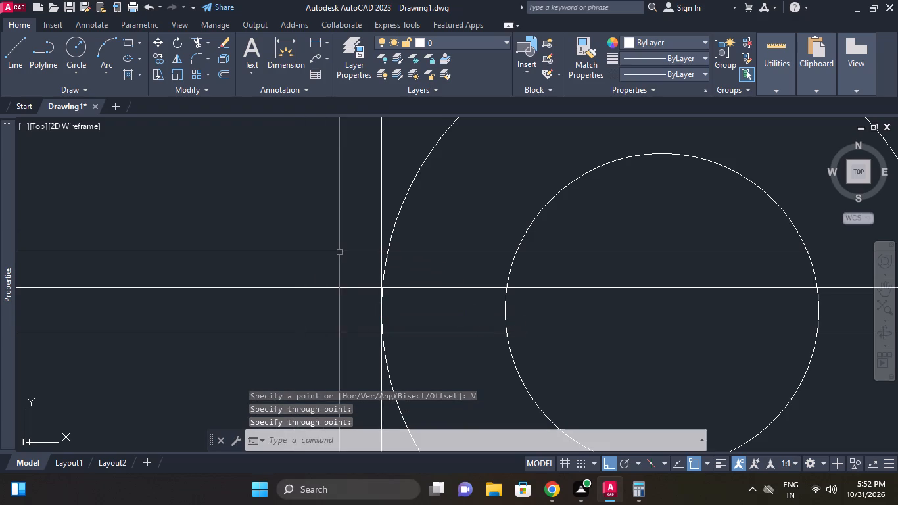
Offset the vertical construction line by 4 toward the inside of the large circle.
{"action": "left_click", "coordinate": [225, 74]}
{"action": "key", "text": "4"}
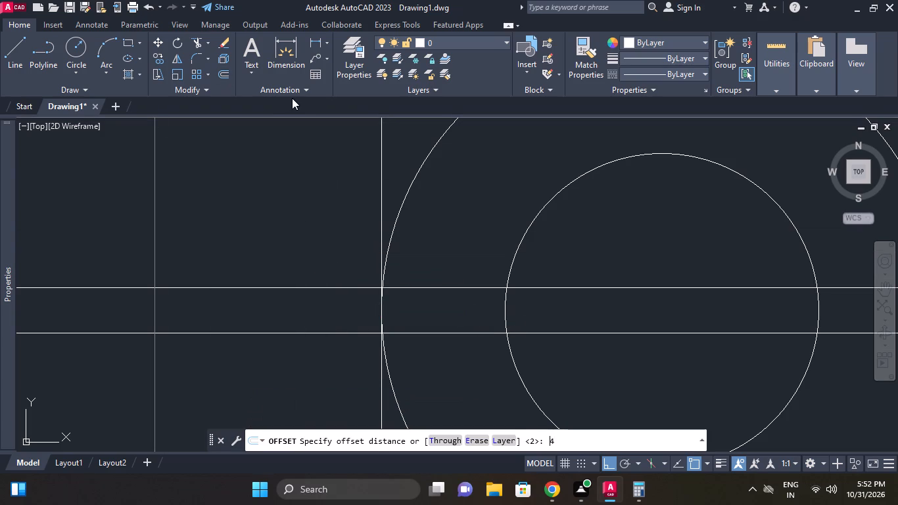
{"action": "key", "text": "Return"}
{"action": "left_click", "coordinate": [385, 181]}
{"action": "left_click", "coordinate": [378, 173]}
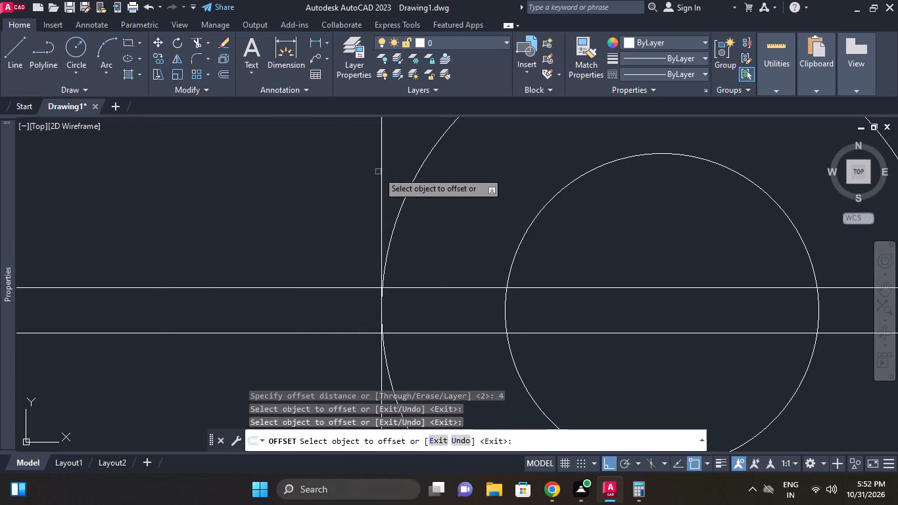
{"action": "left_click", "coordinate": [381, 168]}
{"action": "left_click", "coordinate": [433, 158]}
{"action": "right_click", "coordinate": [178, 187]}
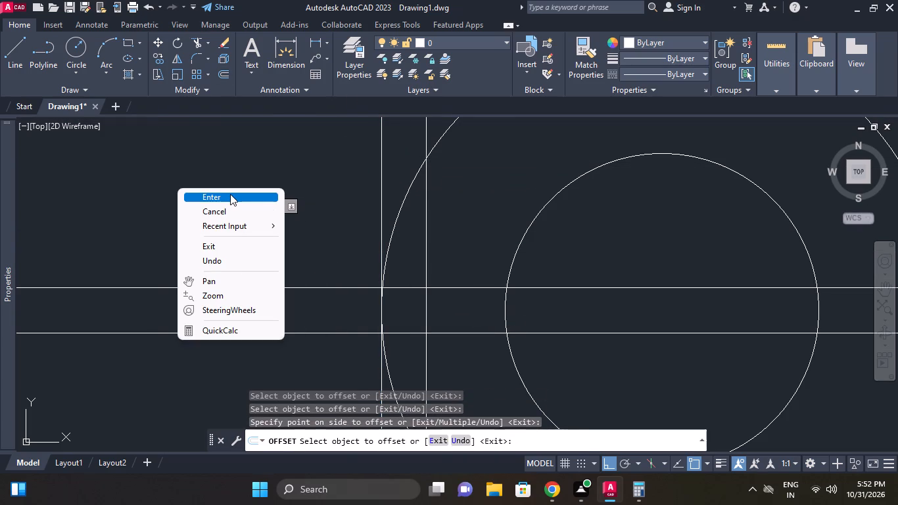
{"action": "left_click", "coordinate": [230, 194]}
Draw a rectangle between opposite intersections of the vertical and horizontal construction lines at the large circle's left edge.
{"action": "middle_click_drag", "start_coordinate": [275, 208], "coordinate": [275, 189]}
{"action": "scroll", "coordinate": [275, 196], "scroll_direction": "down", "scroll_amount": 1}
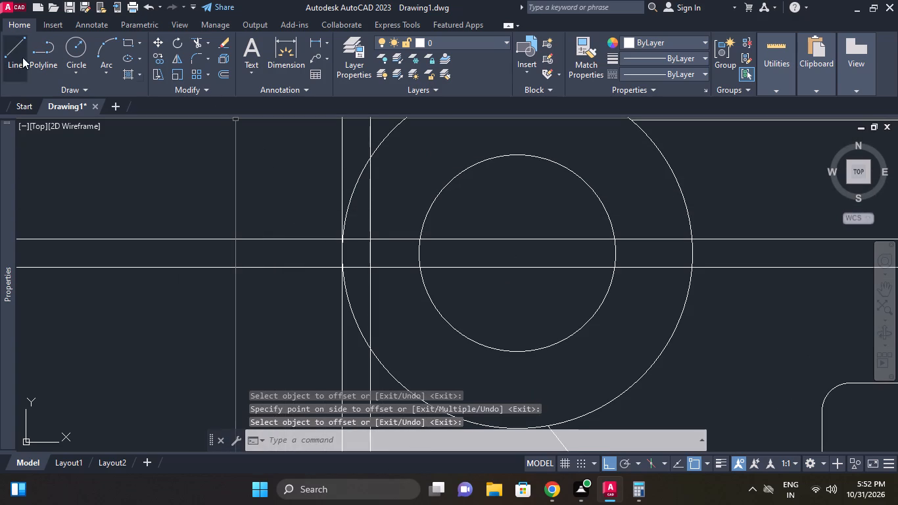
{"action": "left_click", "coordinate": [131, 43]}
{"action": "left_click", "coordinate": [344, 239]}
{"action": "left_click", "coordinate": [369, 270]}
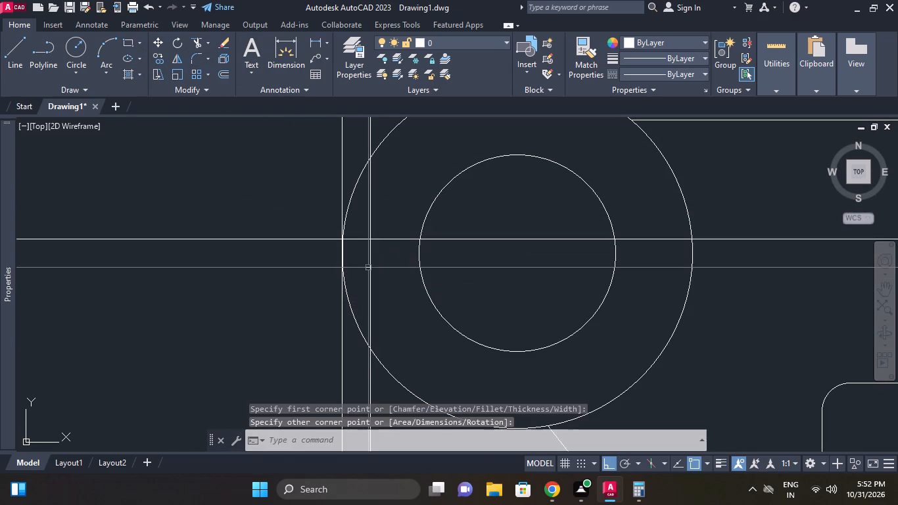
Erase the two horizontal and two vertical construction lines, keeping the small rectangle.
{"action": "right_click", "coordinate": [125, 164]}
{"action": "left_click", "coordinate": [95, 180]}
{"action": "left_click", "coordinate": [89, 189]}
{"action": "left_click_drag", "start_coordinate": [160, 315], "coordinate": [158, 302]}
{"action": "left_click", "coordinate": [103, 207]}
{"action": "scroll", "coordinate": [269, 226], "scroll_direction": "down", "scroll_amount": 1}
{"action": "left_click", "coordinate": [333, 143]}
{"action": "left_click", "coordinate": [316, 130]}
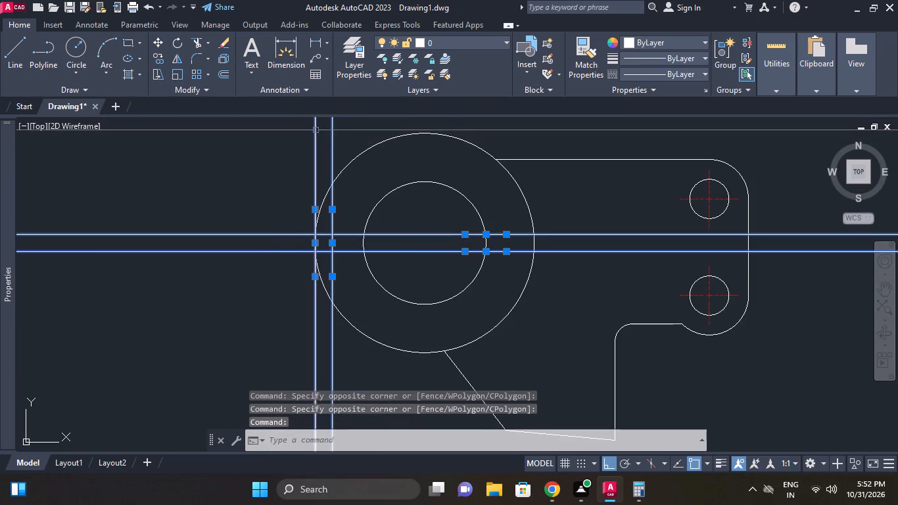
{"action": "right_click", "coordinate": [254, 139]}
{"action": "left_click", "coordinate": [285, 219]}
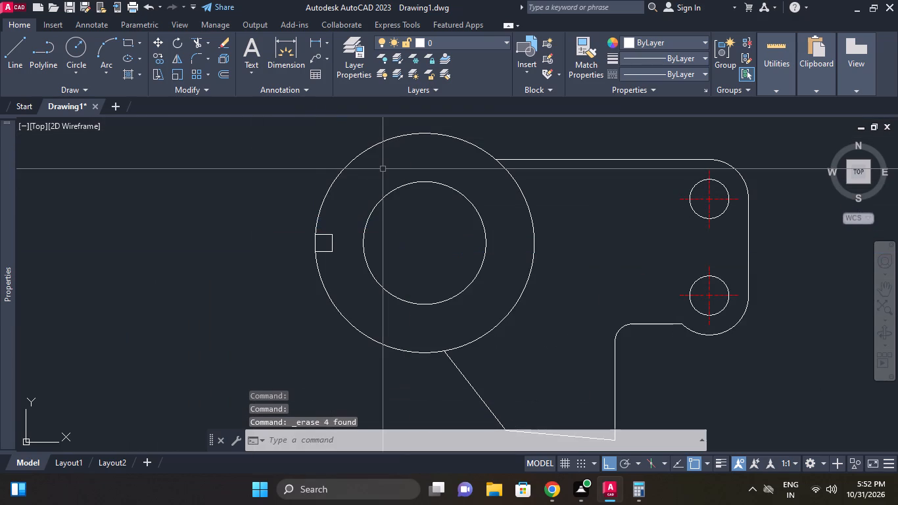
Stretch the small rectangle's inner edge by 2 toward the large circle's center.
{"action": "scroll", "coordinate": [339, 245], "scroll_direction": "up", "scroll_amount": 2}
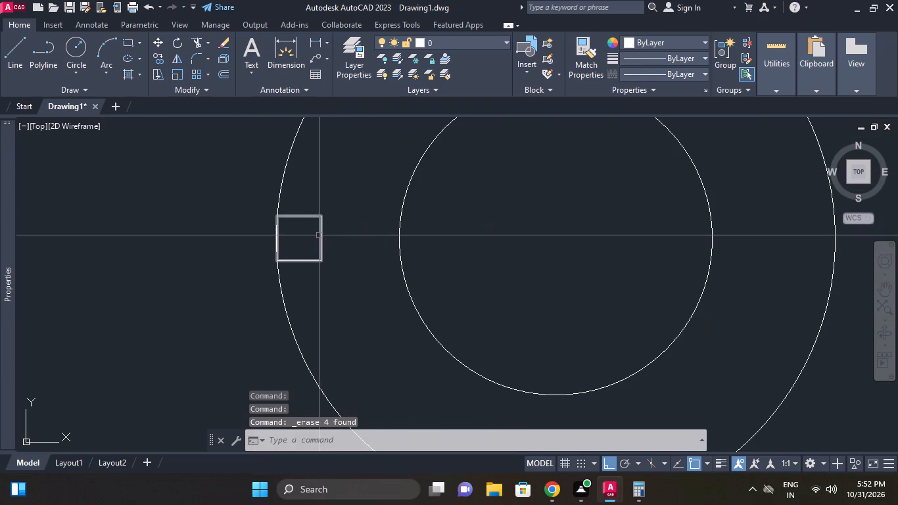
{"action": "left_click", "coordinate": [319, 235]}
{"action": "left_click", "coordinate": [321, 241]}
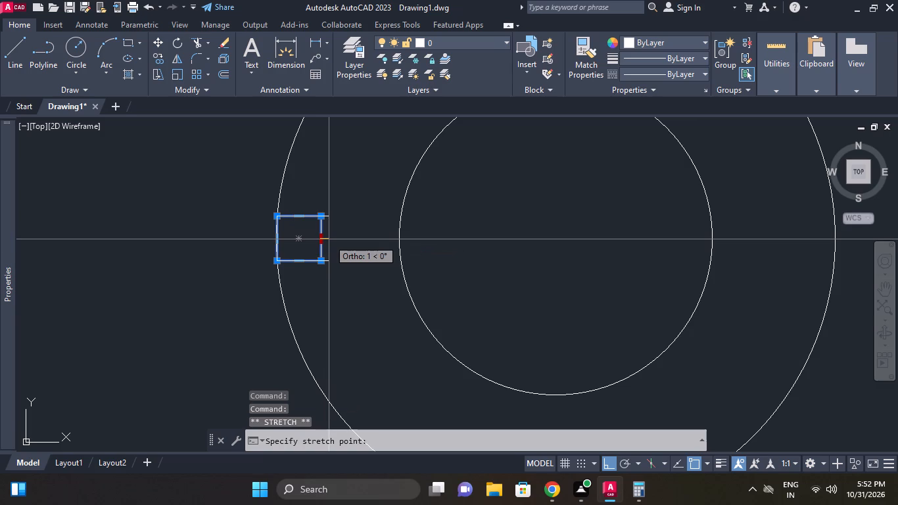
{"action": "key", "text": "2"}
{"action": "key", "text": "Return"}
{"action": "scroll", "coordinate": [329, 239], "scroll_direction": "down", "scroll_amount": 1}
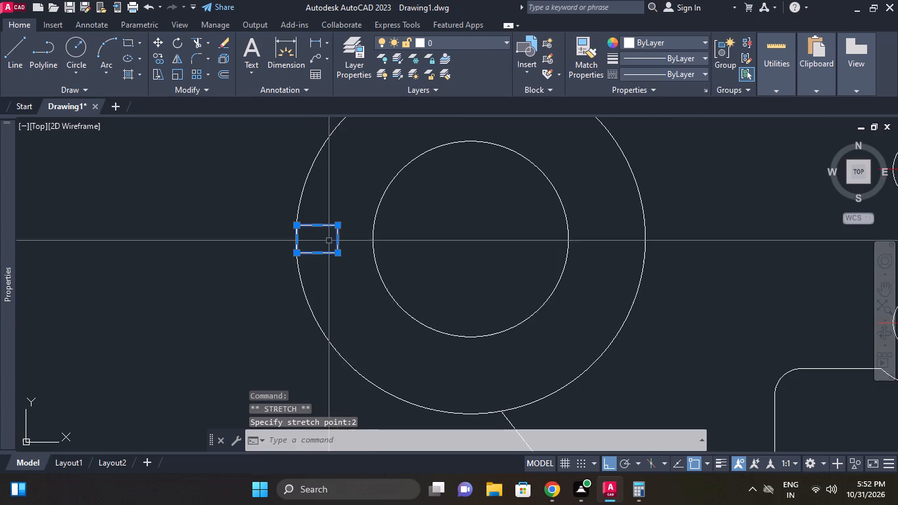
{"action": "right_click", "coordinate": [343, 213]}
{"action": "left_click", "coordinate": [378, 354]}
Create a polar array of 18 copies of the small rectangle around the large circle's center.
{"action": "scroll", "coordinate": [360, 263], "scroll_direction": "down", "scroll_amount": 1}
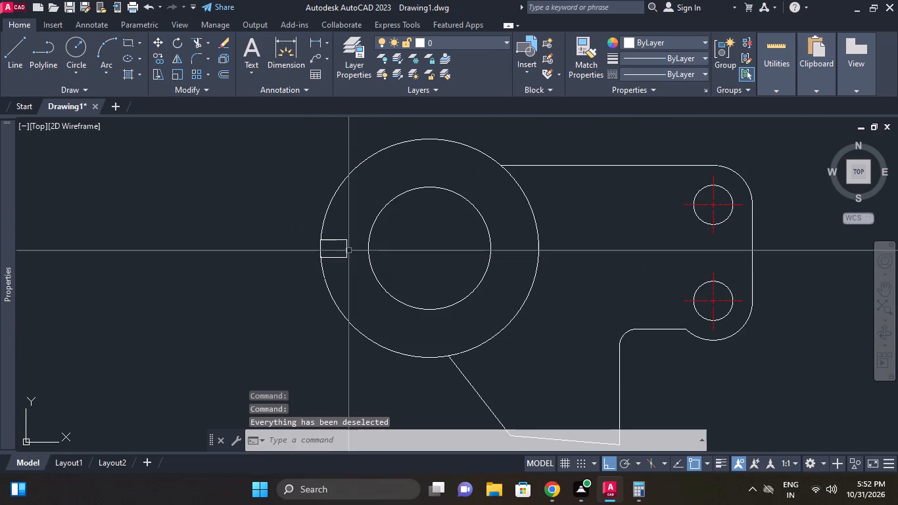
{"action": "left_click", "coordinate": [348, 250]}
{"action": "left_click", "coordinate": [209, 69]}
{"action": "left_click", "coordinate": [229, 151]}
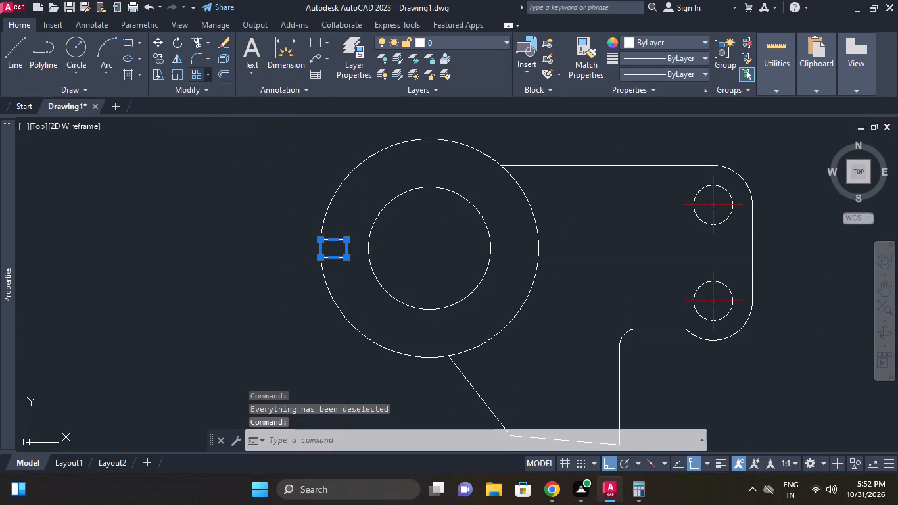
{"action": "left_click", "coordinate": [429, 249]}
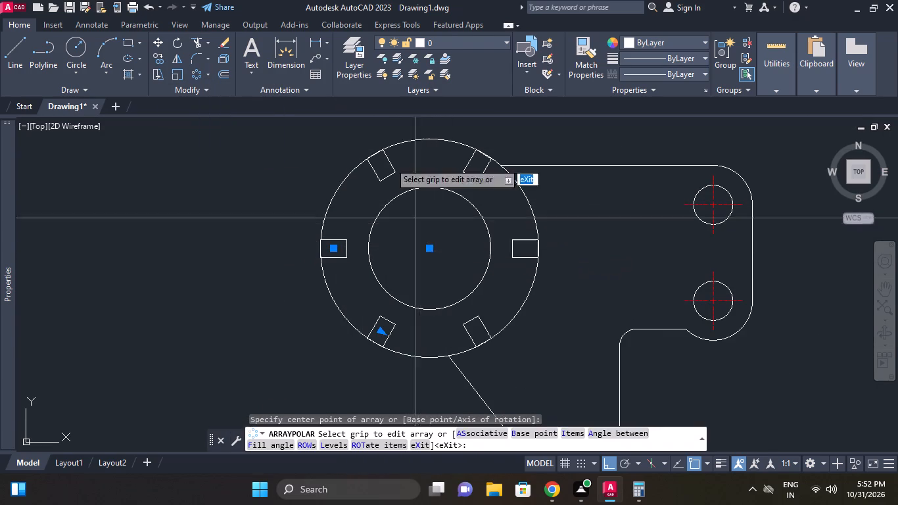
{"action": "left_click_drag", "start_coordinate": [146, 45], "coordinate": [81, 45]}
{"action": "type", "text": "18"}
{"action": "key", "text": "Return"}
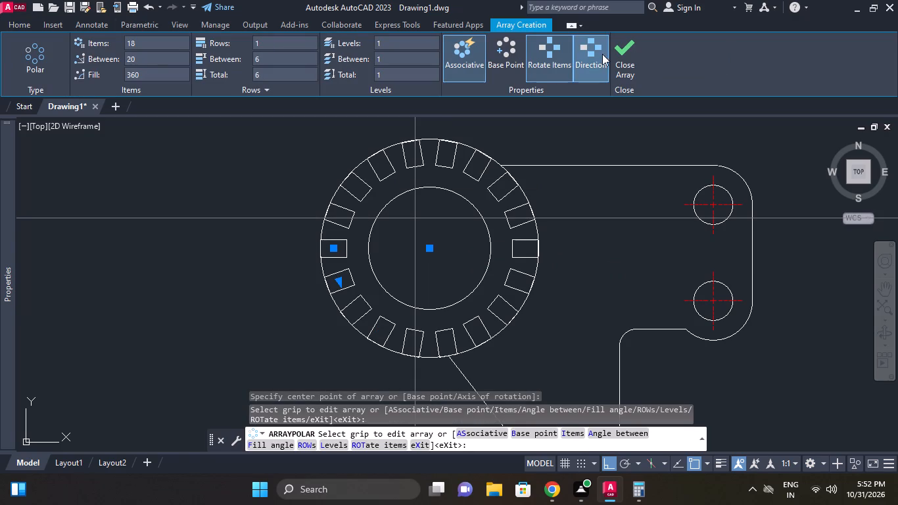
{"action": "left_click", "coordinate": [623, 53]}
Move the entire notched outline view horizontally, closer to the front view.
{"action": "scroll", "coordinate": [685, 153], "scroll_direction": "down", "scroll_amount": 1}
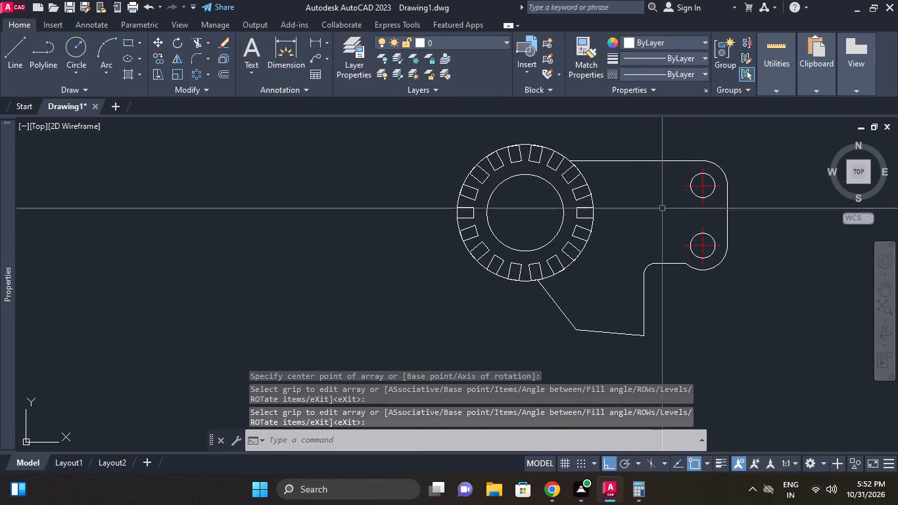
{"action": "scroll", "coordinate": [641, 258], "scroll_direction": "down", "scroll_amount": 3}
{"action": "middle_click_drag", "start_coordinate": [654, 229], "coordinate": [655, 218]}
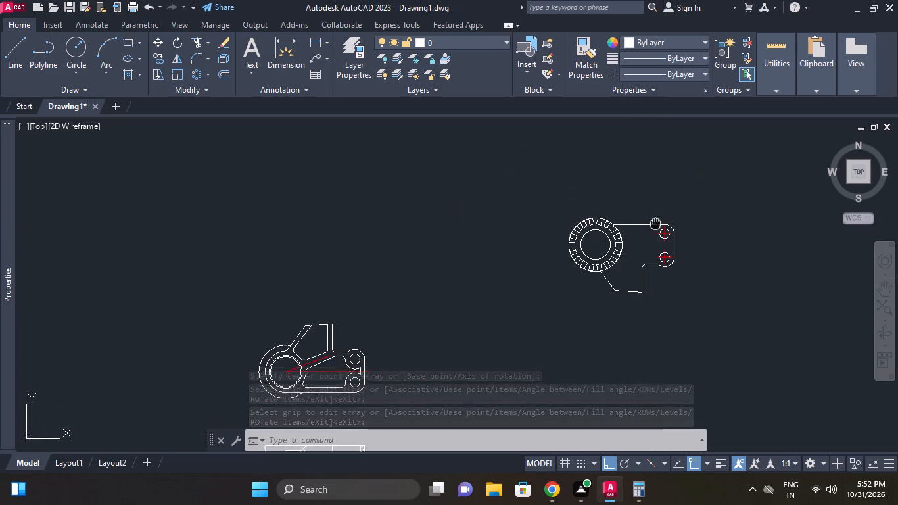
{"action": "middle_click_drag", "start_coordinate": [655, 218], "coordinate": [653, 181]}
{"action": "left_click", "coordinate": [684, 258]}
{"action": "left_click", "coordinate": [567, 150]}
{"action": "right_click", "coordinate": [567, 150]}
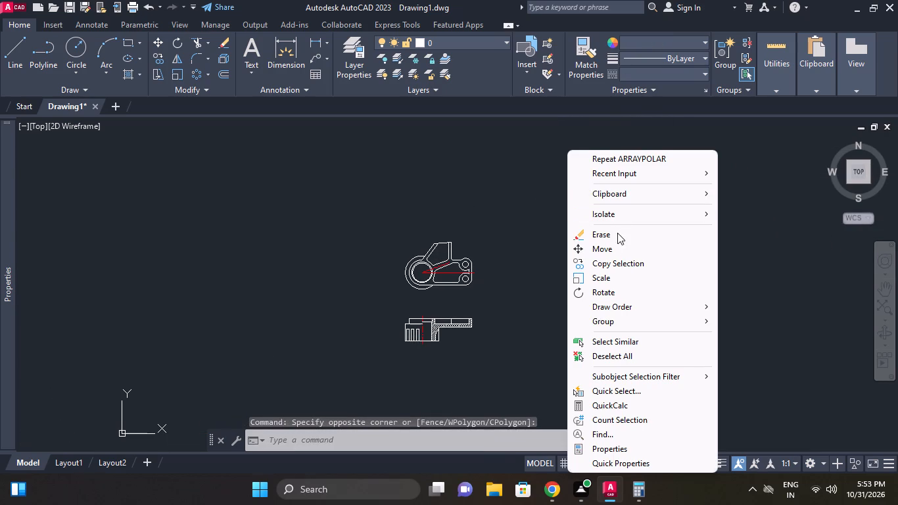
{"action": "left_click", "coordinate": [612, 249]}
{"action": "left_click", "coordinate": [655, 234]}
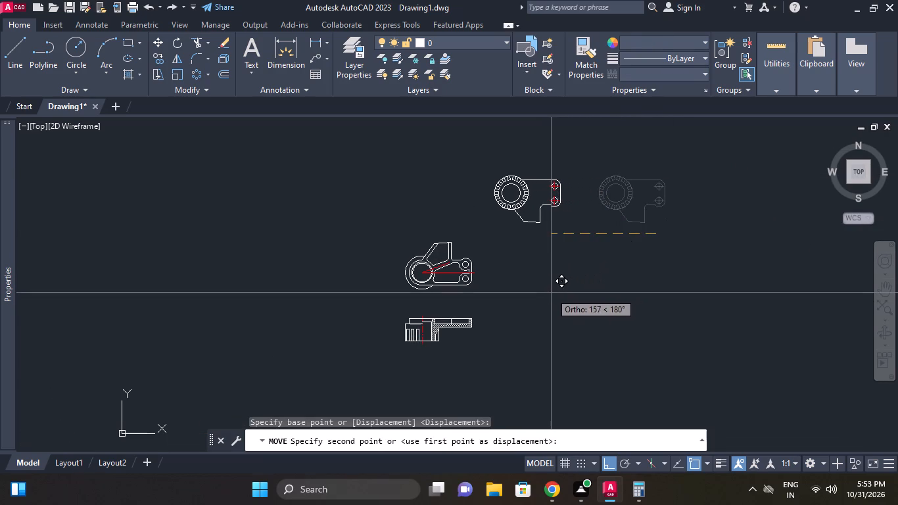
{"action": "left_click", "coordinate": [563, 296]}
Move the notched outline view straight down so it sits beside the front view.
{"action": "left_click", "coordinate": [492, 147]}
{"action": "left_click", "coordinate": [630, 258]}
{"action": "right_click", "coordinate": [619, 235]}
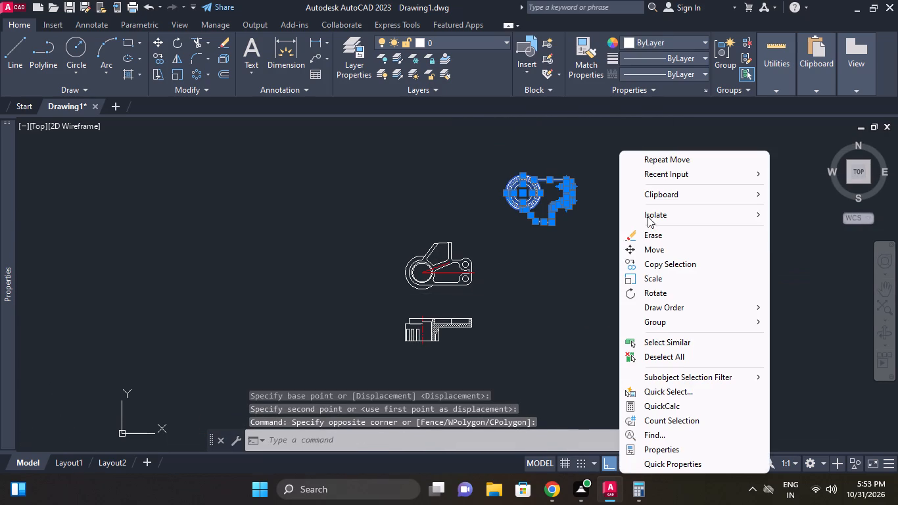
{"action": "left_click", "coordinate": [663, 250]}
{"action": "left_click", "coordinate": [647, 208]}
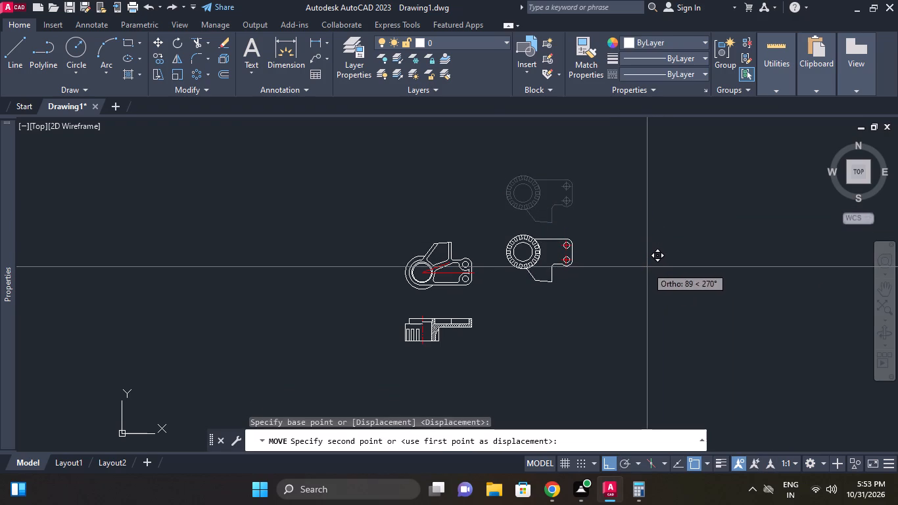
{"action": "left_click", "coordinate": [644, 277]}
Offset the notched view's inner circle outward by 2 as a guide for the center mark.
{"action": "scroll", "coordinate": [536, 242], "scroll_direction": "up", "scroll_amount": 1}
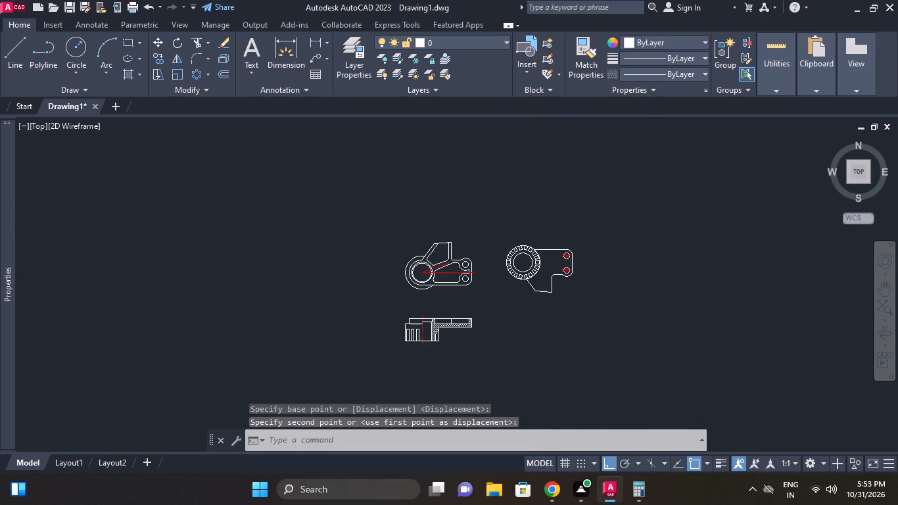
{"action": "scroll", "coordinate": [531, 261], "scroll_direction": "up", "scroll_amount": 2}
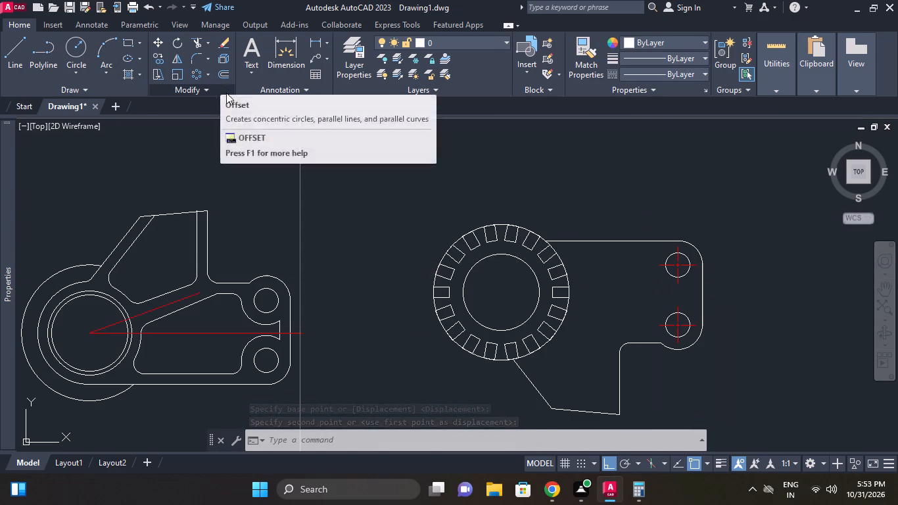
{"action": "left_click", "coordinate": [224, 76]}
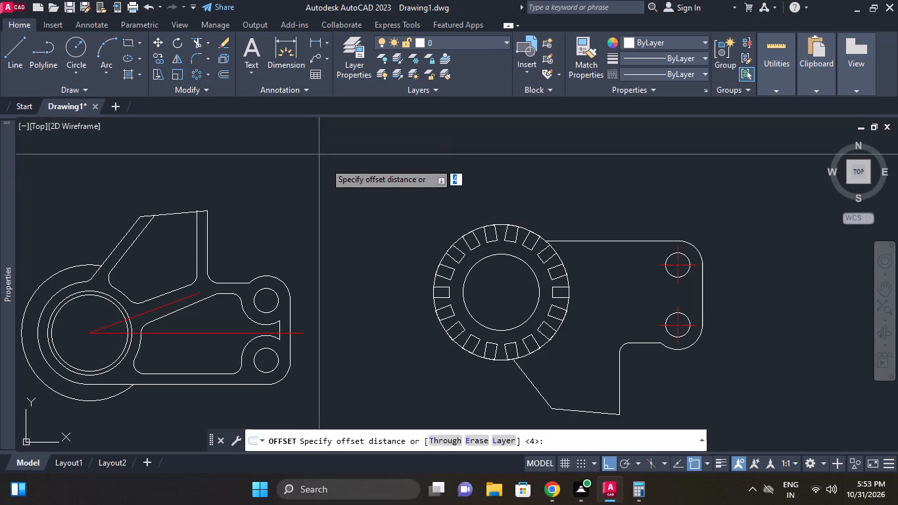
{"action": "key", "text": "2"}
{"action": "key", "text": "Return"}
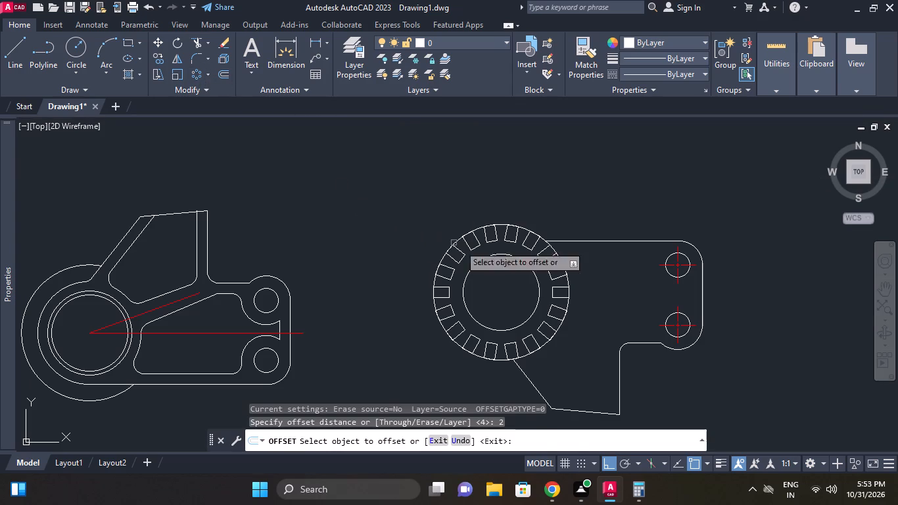
{"action": "left_click", "coordinate": [502, 258]}
{"action": "left_click", "coordinate": [498, 254]}
{"action": "scroll", "coordinate": [507, 242], "scroll_direction": "up", "scroll_amount": 2}
{"action": "right_click", "coordinate": [508, 241]}
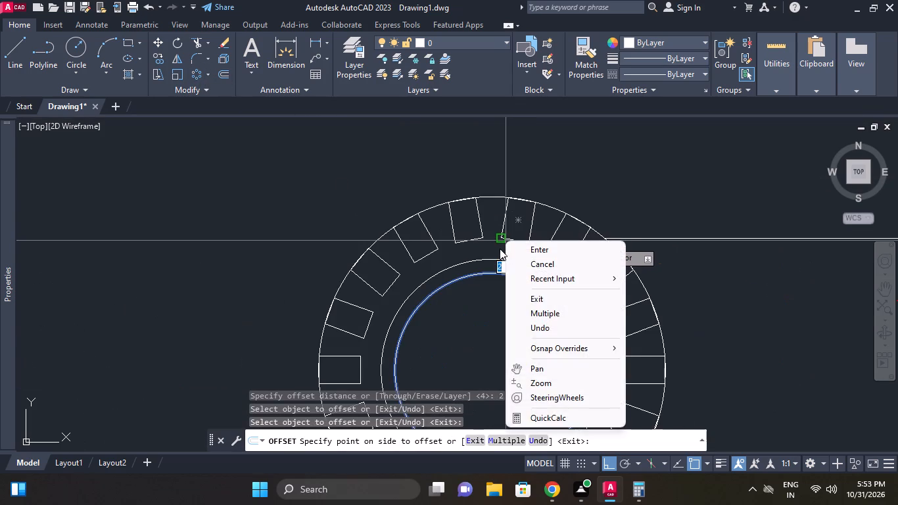
{"action": "left_click", "coordinate": [500, 249]}
{"action": "right_click_drag", "start_coordinate": [492, 247], "coordinate": [486, 247]}
{"action": "left_click", "coordinate": [512, 256]}
Add a center mark to the offset circle in the notched view.
{"action": "right_click", "coordinate": [617, 199]}
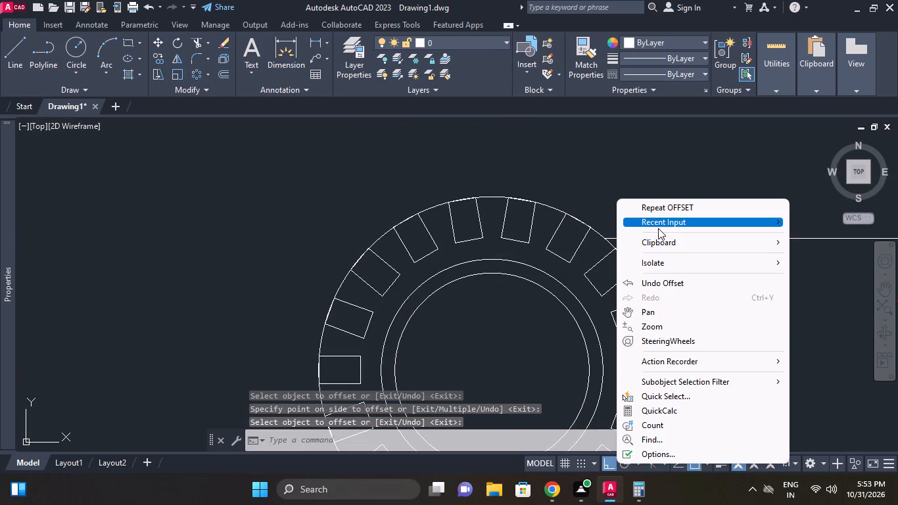
{"action": "left_click", "coordinate": [658, 228]}
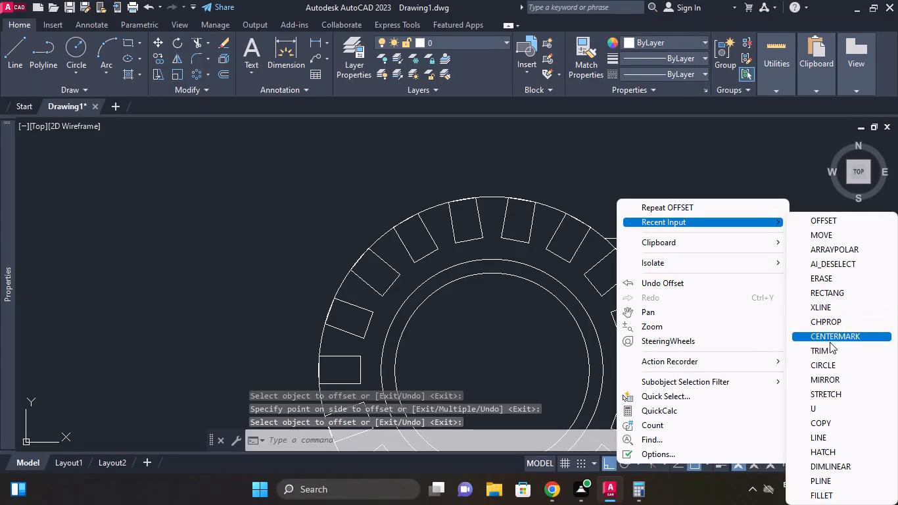
{"action": "left_click", "coordinate": [834, 336]}
{"action": "left_click", "coordinate": [553, 289]}
{"action": "left_click", "coordinate": [551, 279]}
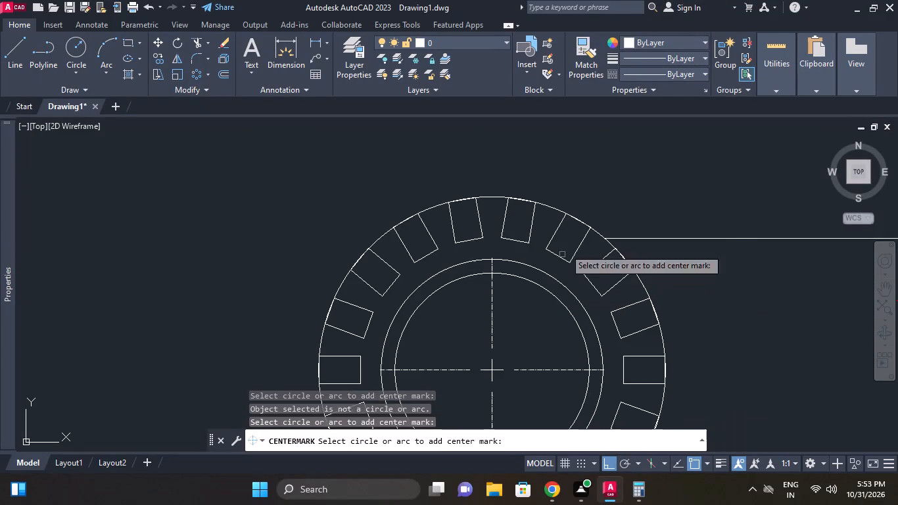
{"action": "right_click", "coordinate": [588, 208]}
Erase the offset guide circle, keeping its center mark.
{"action": "left_click", "coordinate": [514, 262]}
{"action": "right_click", "coordinate": [512, 262]}
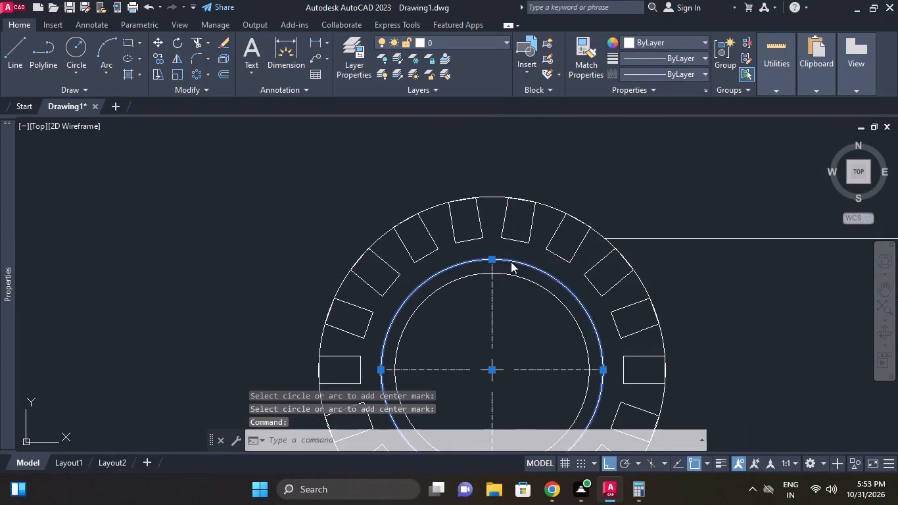
{"action": "left_click", "coordinate": [548, 217]}
Match the large circle's center mark to the properties of the upper small hole's red center mark.
{"action": "scroll", "coordinate": [547, 234], "scroll_direction": "down", "scroll_amount": 1}
{"action": "middle_click_drag", "start_coordinate": [547, 234], "coordinate": [548, 218]}
{"action": "scroll", "coordinate": [542, 264], "scroll_direction": "down", "scroll_amount": 1}
{"action": "middle_click_drag", "start_coordinate": [542, 264], "coordinate": [563, 231]}
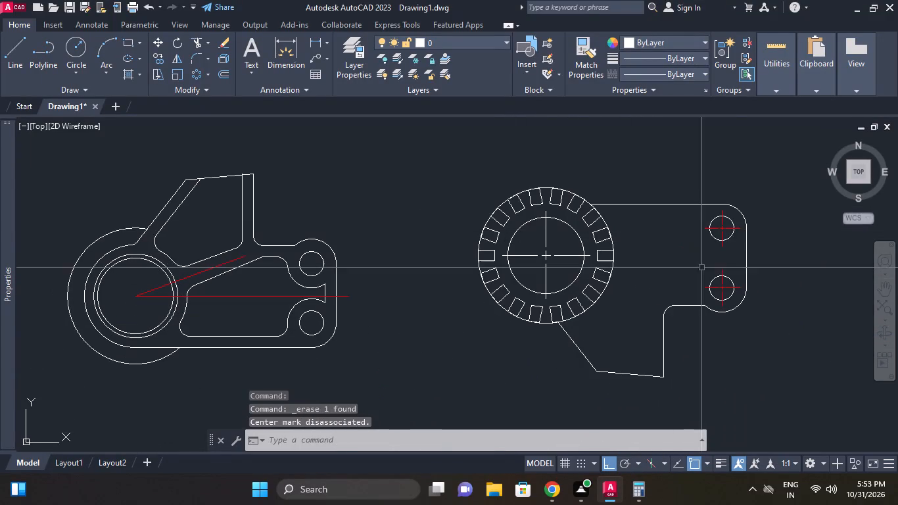
{"action": "left_click", "coordinate": [726, 231]}
{"action": "left_click", "coordinate": [718, 224]}
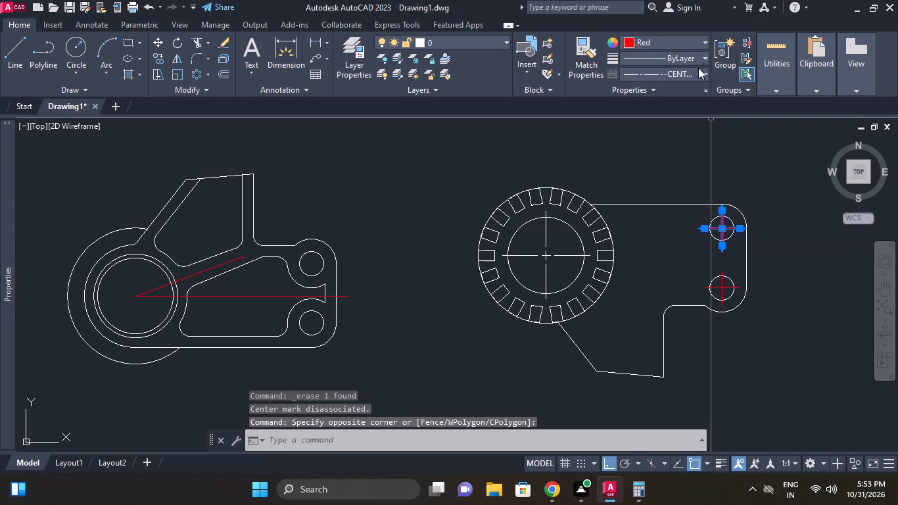
{"action": "left_click", "coordinate": [580, 56]}
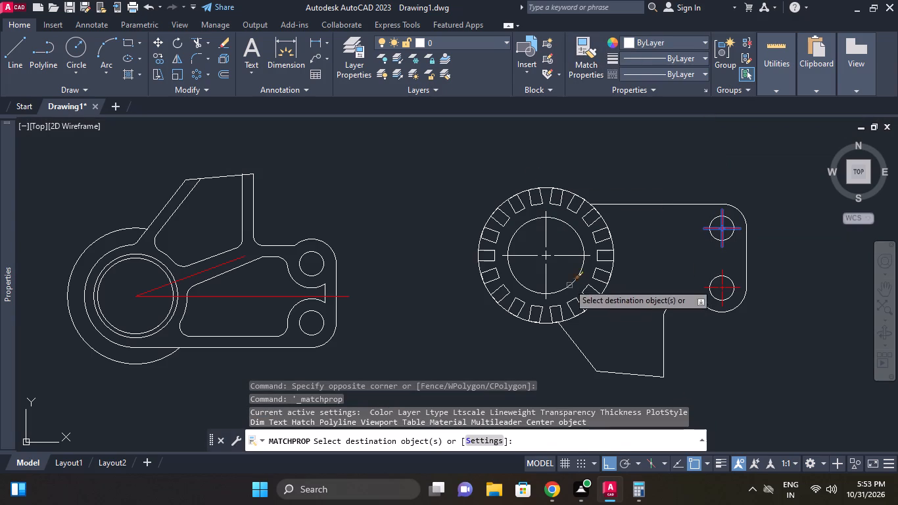
{"action": "left_click", "coordinate": [560, 260]}
{"action": "left_click", "coordinate": [557, 240]}
{"action": "right_click", "coordinate": [606, 199]}
{"action": "left_click", "coordinate": [645, 205]}
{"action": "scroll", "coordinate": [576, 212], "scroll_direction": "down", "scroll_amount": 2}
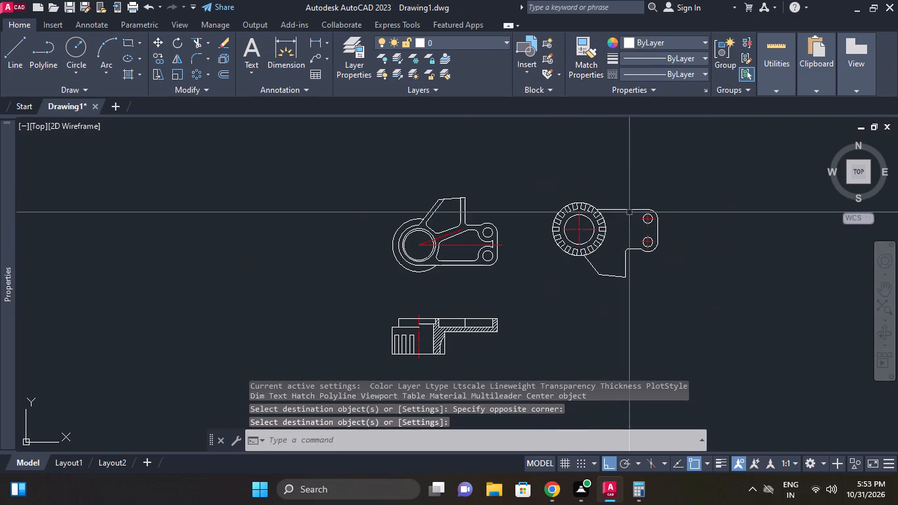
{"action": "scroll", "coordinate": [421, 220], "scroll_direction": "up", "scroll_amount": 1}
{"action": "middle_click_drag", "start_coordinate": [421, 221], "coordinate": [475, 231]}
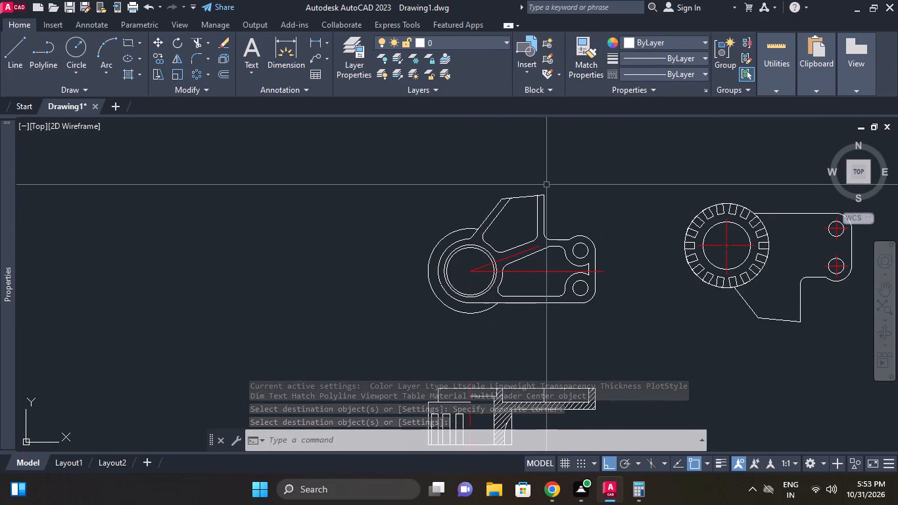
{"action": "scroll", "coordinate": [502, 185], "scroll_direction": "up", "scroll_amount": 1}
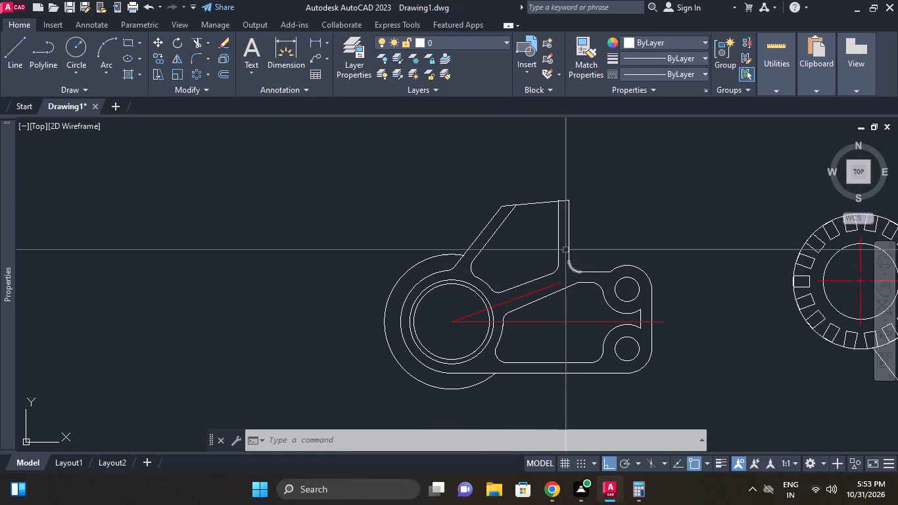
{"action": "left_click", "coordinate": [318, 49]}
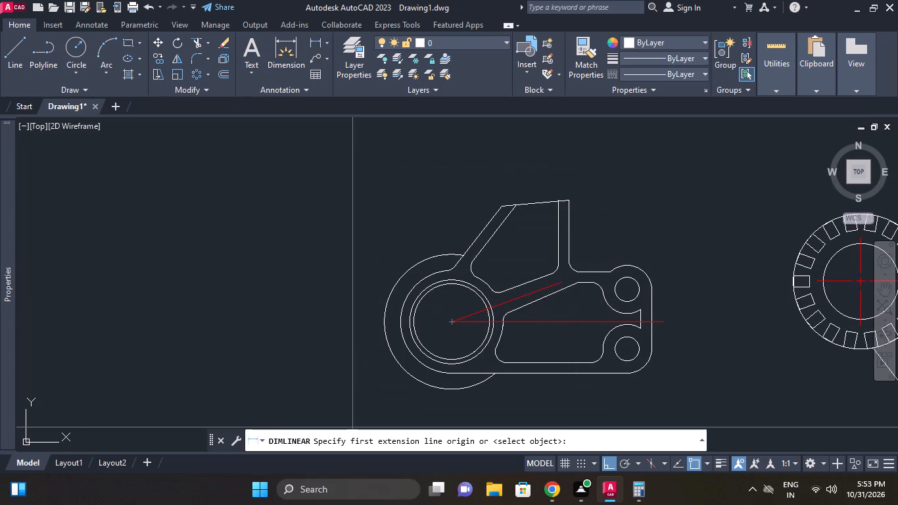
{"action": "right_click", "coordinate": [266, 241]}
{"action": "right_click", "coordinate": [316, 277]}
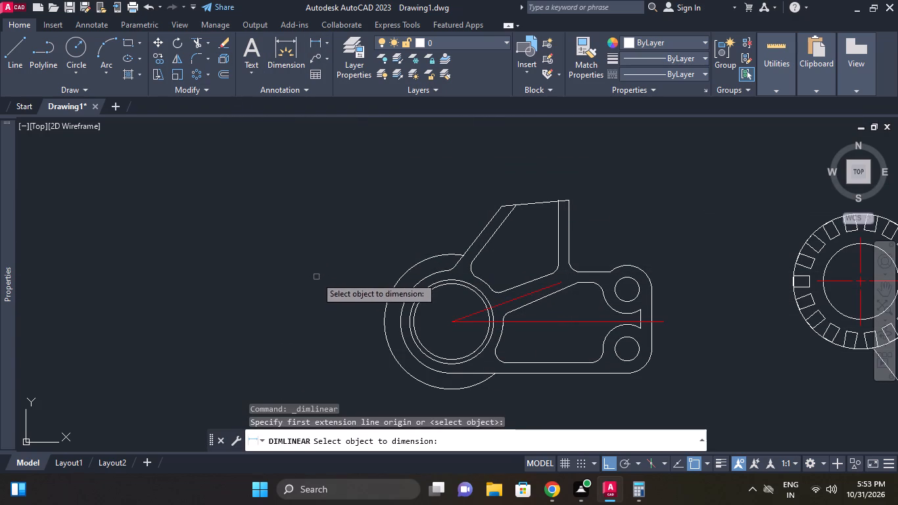
Offset the front view's two small hole circles outward by 2.
{"action": "middle_click_drag", "start_coordinate": [332, 286], "coordinate": [344, 249]}
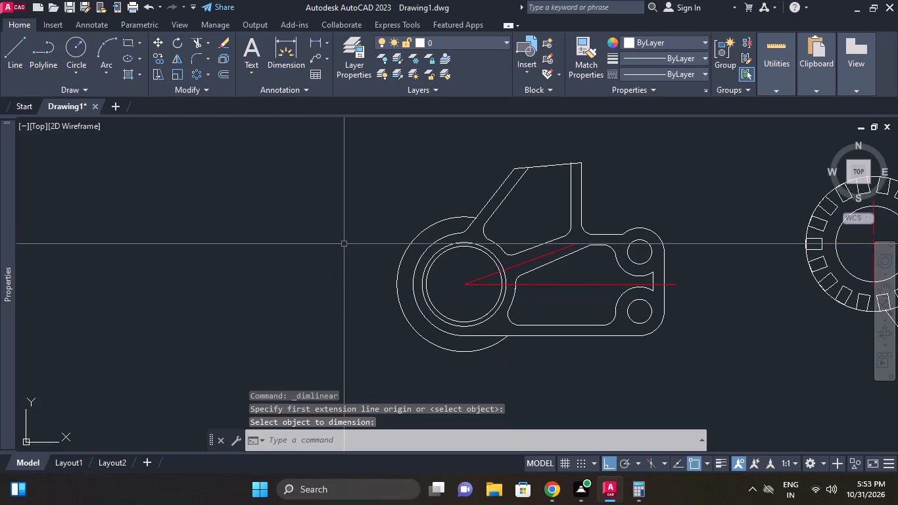
{"action": "scroll", "coordinate": [630, 239], "scroll_direction": "up", "scroll_amount": 1}
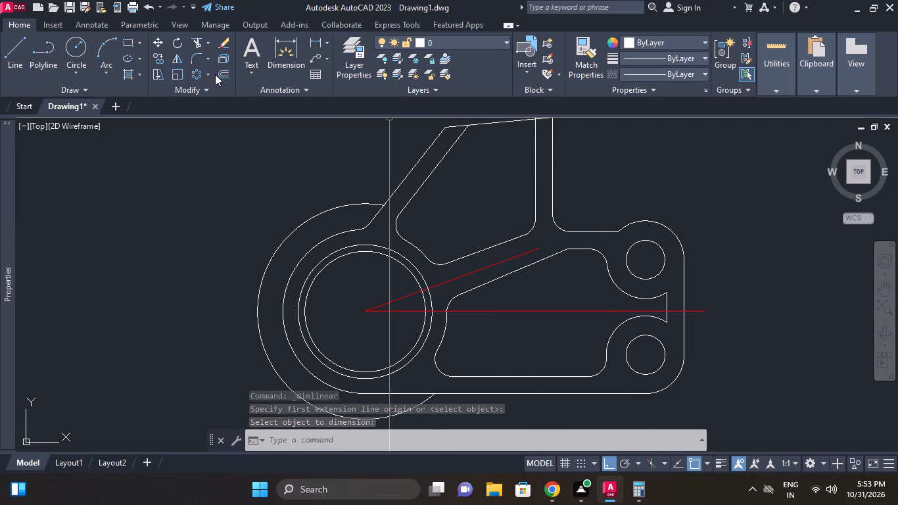
{"action": "left_click", "coordinate": [218, 74]}
{"action": "right_click", "coordinate": [308, 175]}
{"action": "left_click", "coordinate": [332, 189]}
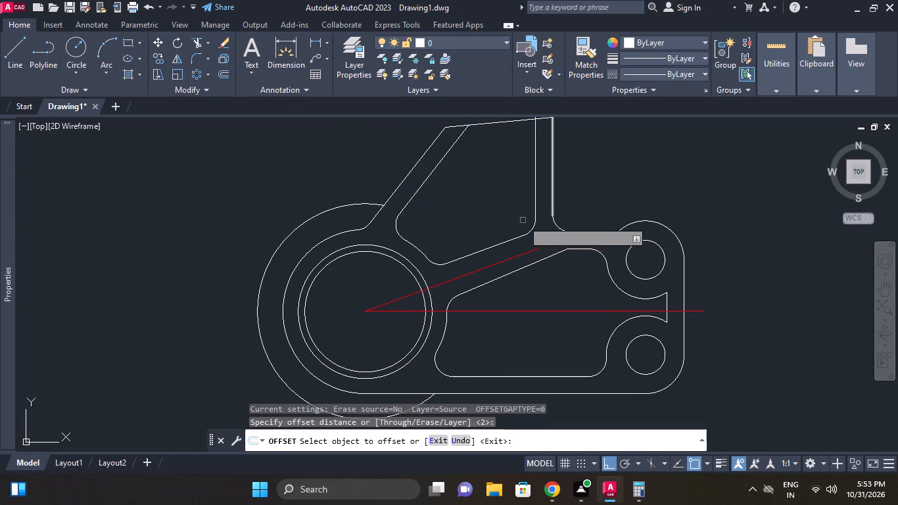
{"action": "left_click", "coordinate": [659, 243]}
{"action": "left_click", "coordinate": [674, 230]}
{"action": "left_click", "coordinate": [659, 345]}
{"action": "left_click", "coordinate": [671, 335]}
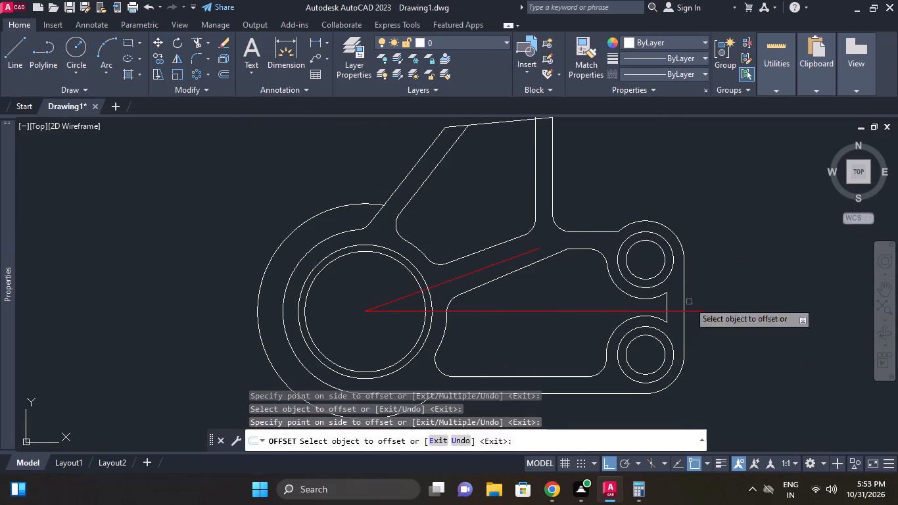
{"action": "right_click", "coordinate": [735, 228]}
{"action": "left_click", "coordinate": [763, 238]}
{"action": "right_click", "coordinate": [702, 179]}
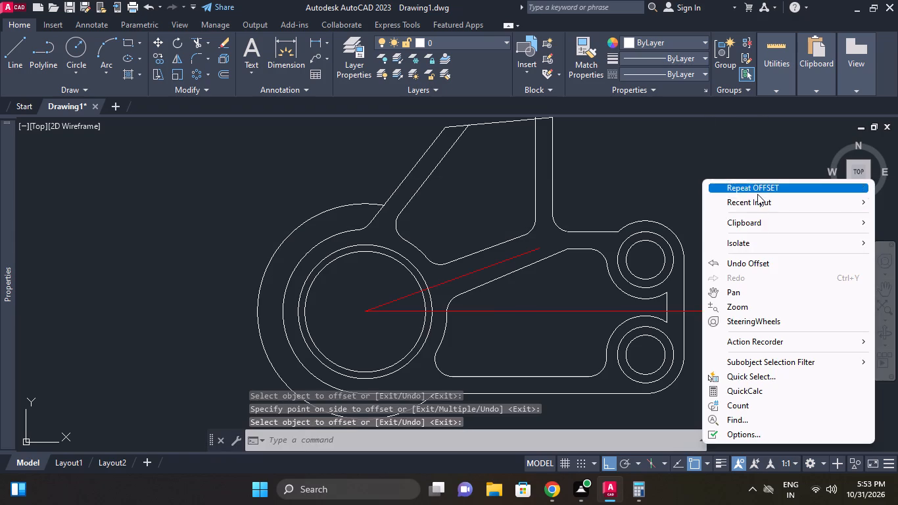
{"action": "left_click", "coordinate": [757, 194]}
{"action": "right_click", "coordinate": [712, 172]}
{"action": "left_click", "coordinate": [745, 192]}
Add center marks to the two offset circles around the front view's small holes.
{"action": "right_click", "coordinate": [719, 188]}
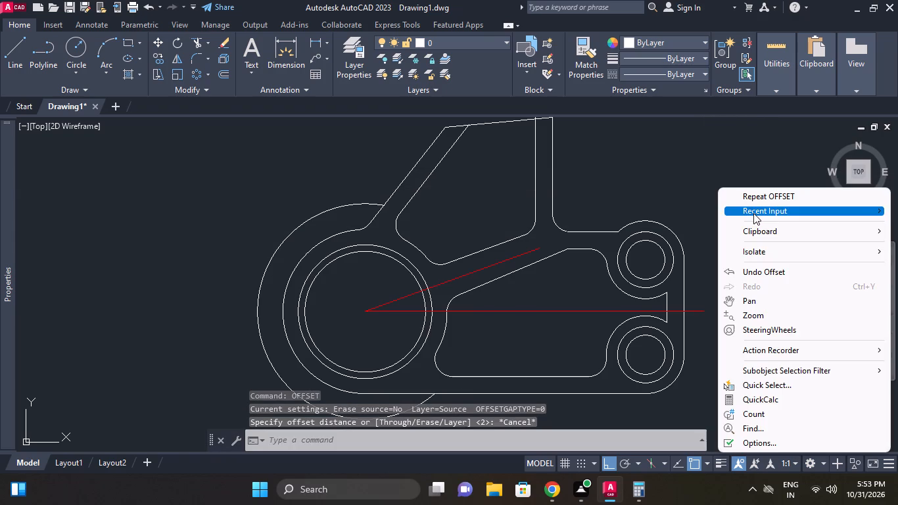
{"action": "left_click", "coordinate": [753, 213]}
{"action": "left_click", "coordinate": [665, 268]}
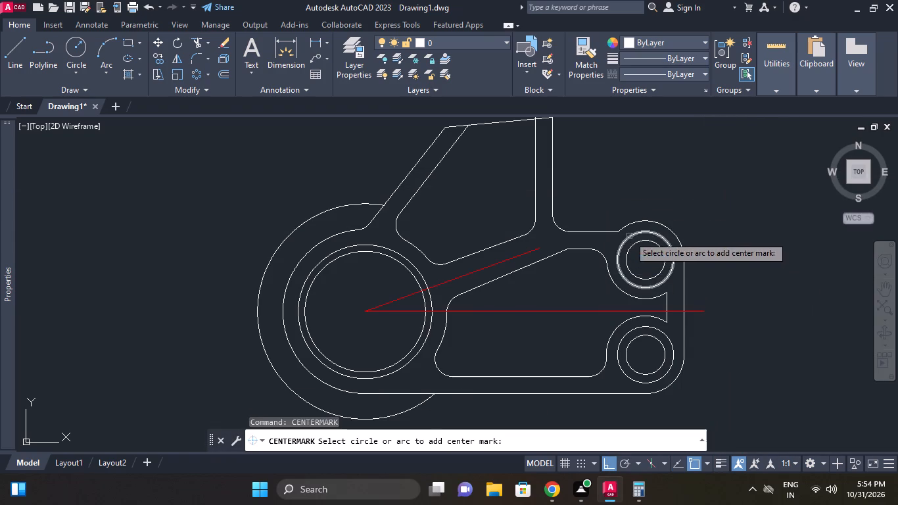
{"action": "left_click", "coordinate": [629, 236]}
{"action": "left_click", "coordinate": [665, 333]}
{"action": "right_click", "coordinate": [696, 239]}
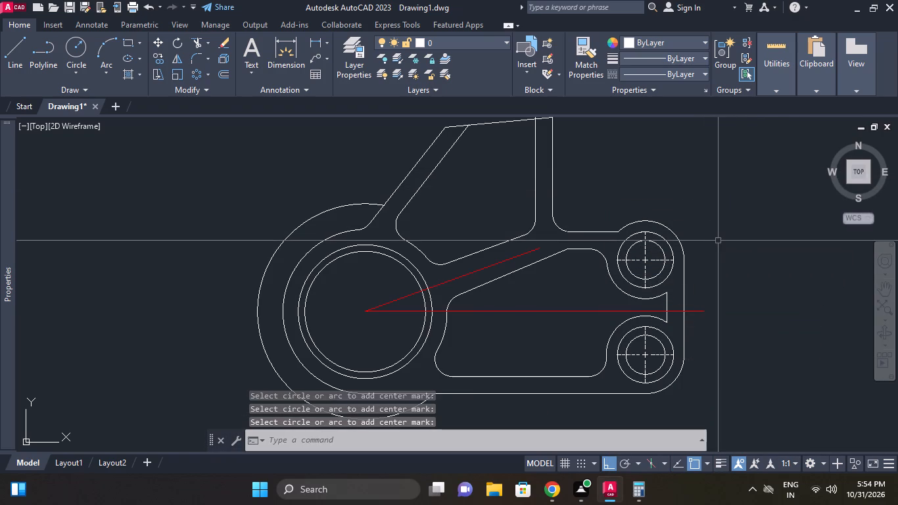
Erase the two offset guide circles around the front view's small holes, keeping their center marks.
{"action": "left_click", "coordinate": [657, 238]}
{"action": "left_click", "coordinate": [671, 341]}
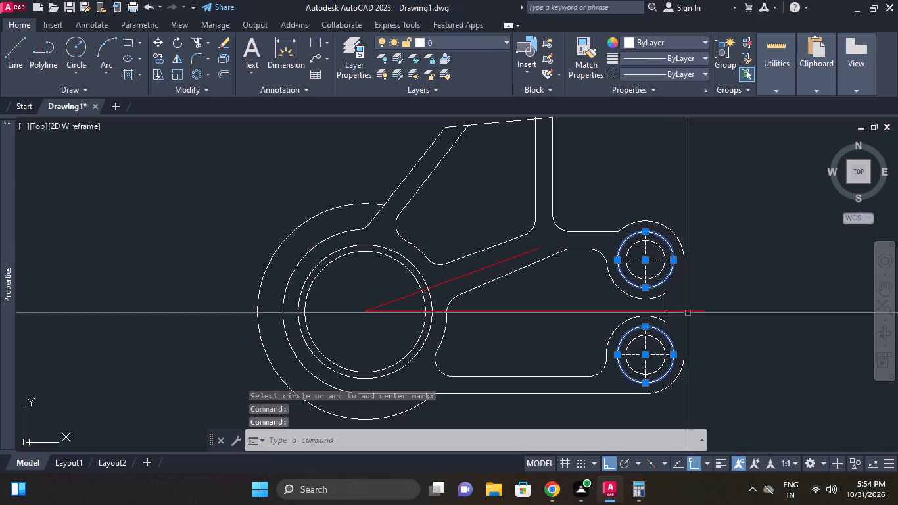
{"action": "right_click", "coordinate": [726, 253]}
{"action": "left_click", "coordinate": [745, 238]}
Match both small holes' center marks to the properties of the inclined red line in the front view.
{"action": "left_click", "coordinate": [507, 256]}
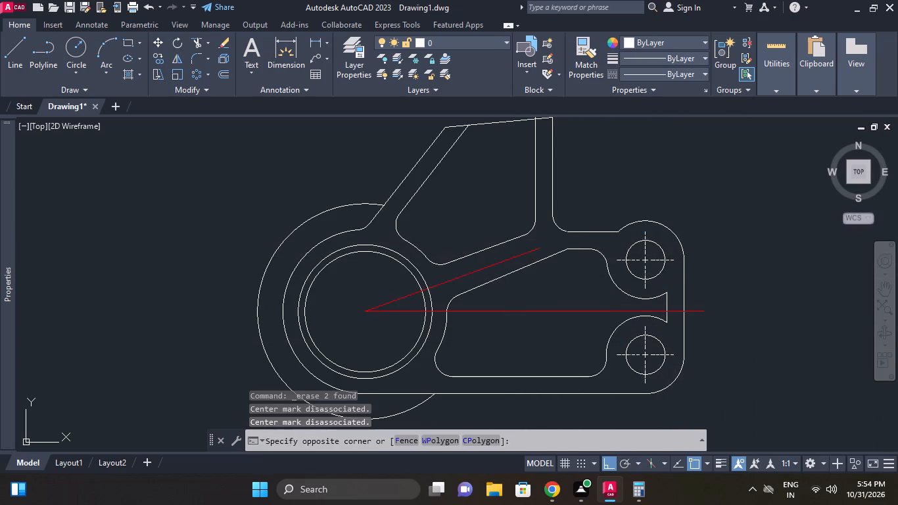
{"action": "left_click", "coordinate": [502, 261]}
{"action": "left_click", "coordinate": [574, 54]}
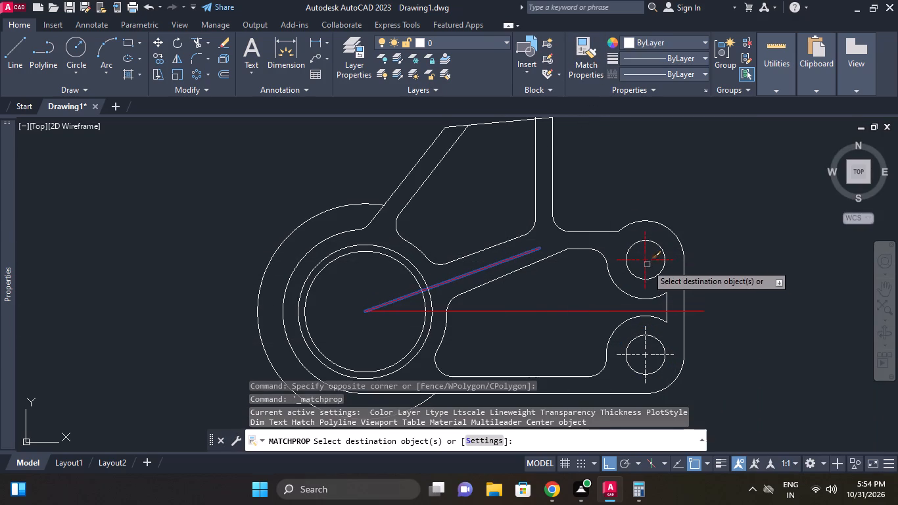
{"action": "left_click", "coordinate": [647, 264]}
{"action": "left_click", "coordinate": [645, 351]}
{"action": "right_click", "coordinate": [715, 242]}
{"action": "left_click", "coordinate": [744, 256]}
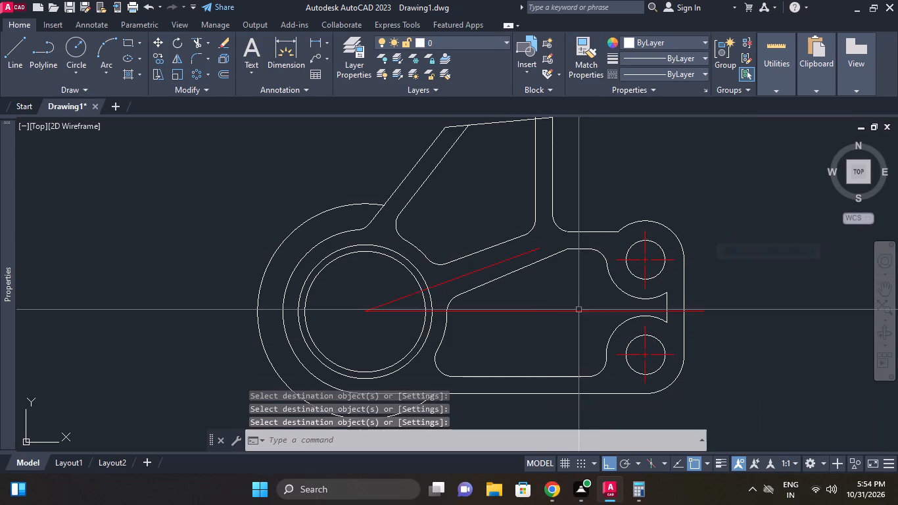
Set the horizontal and inclined red lines to the CENTER linetype with a linetype scale of 5.
{"action": "left_click", "coordinate": [579, 312]}
{"action": "left_click", "coordinate": [484, 269]}
{"action": "left_click", "coordinate": [665, 70]}
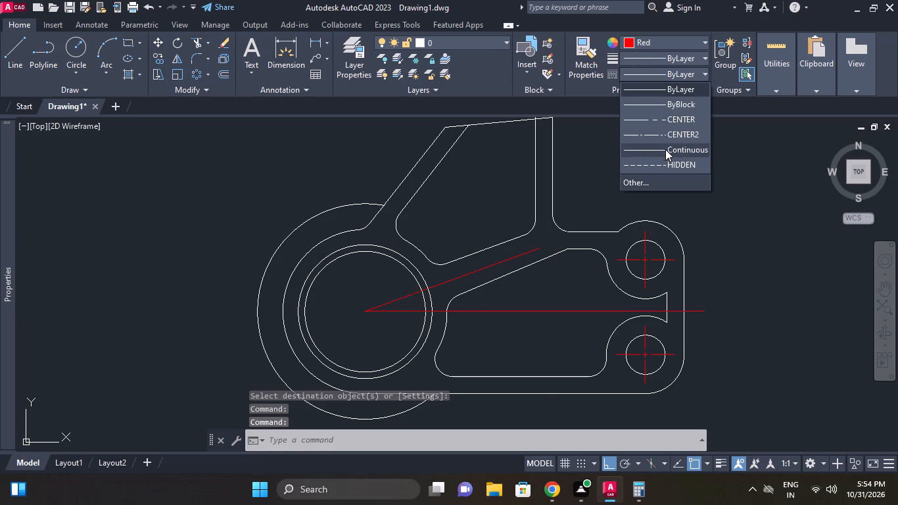
{"action": "left_click", "coordinate": [666, 117]}
{"action": "left_click", "coordinate": [136, 203]}
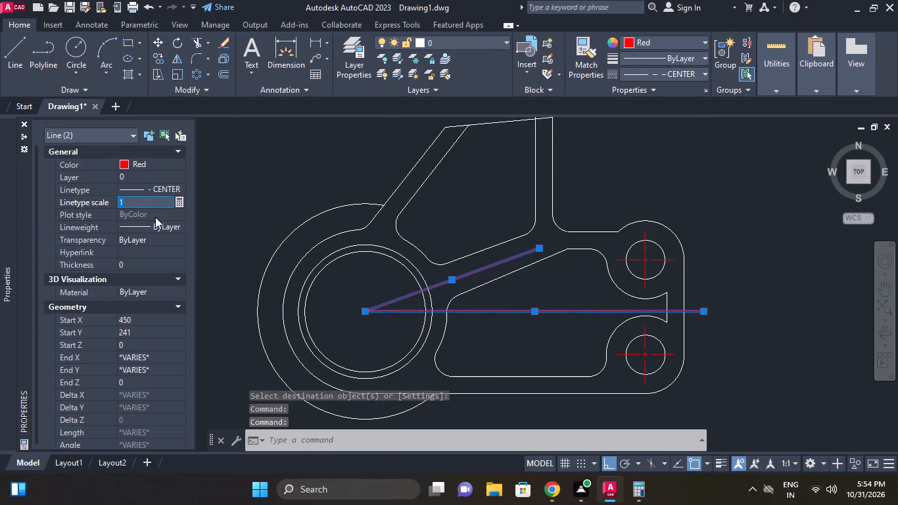
{"action": "key", "text": "5"}
{"action": "key", "text": "Return"}
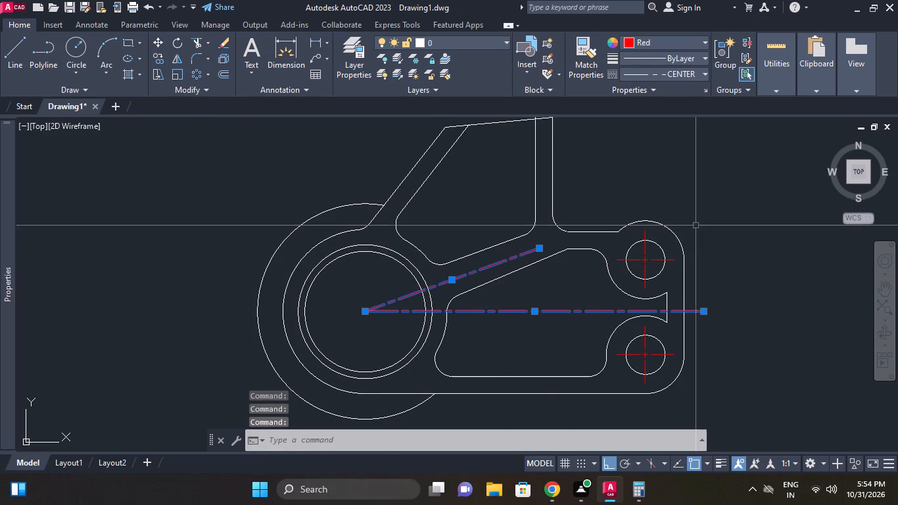
{"action": "right_click", "coordinate": [703, 202]}
{"action": "left_click", "coordinate": [765, 354]}
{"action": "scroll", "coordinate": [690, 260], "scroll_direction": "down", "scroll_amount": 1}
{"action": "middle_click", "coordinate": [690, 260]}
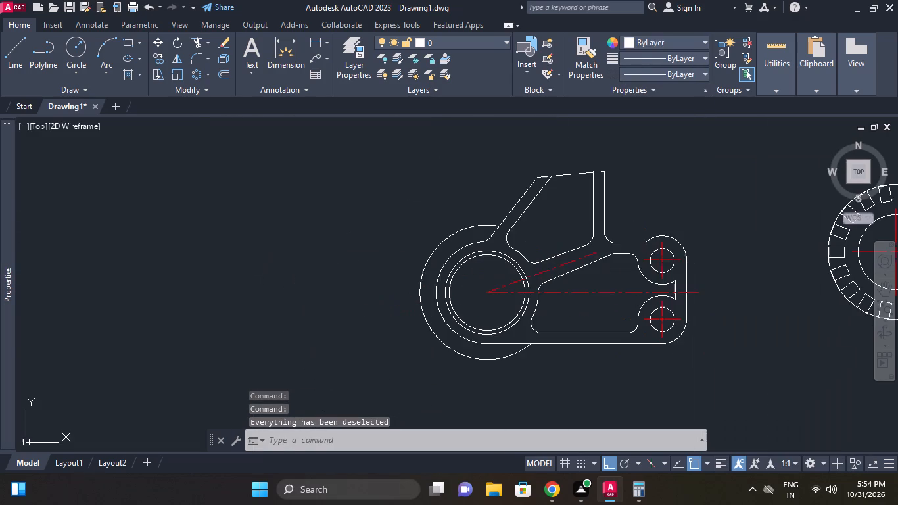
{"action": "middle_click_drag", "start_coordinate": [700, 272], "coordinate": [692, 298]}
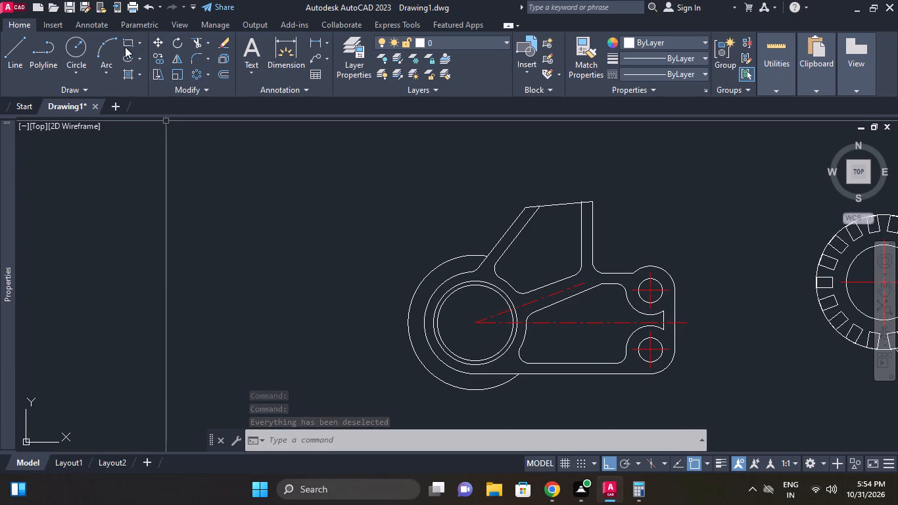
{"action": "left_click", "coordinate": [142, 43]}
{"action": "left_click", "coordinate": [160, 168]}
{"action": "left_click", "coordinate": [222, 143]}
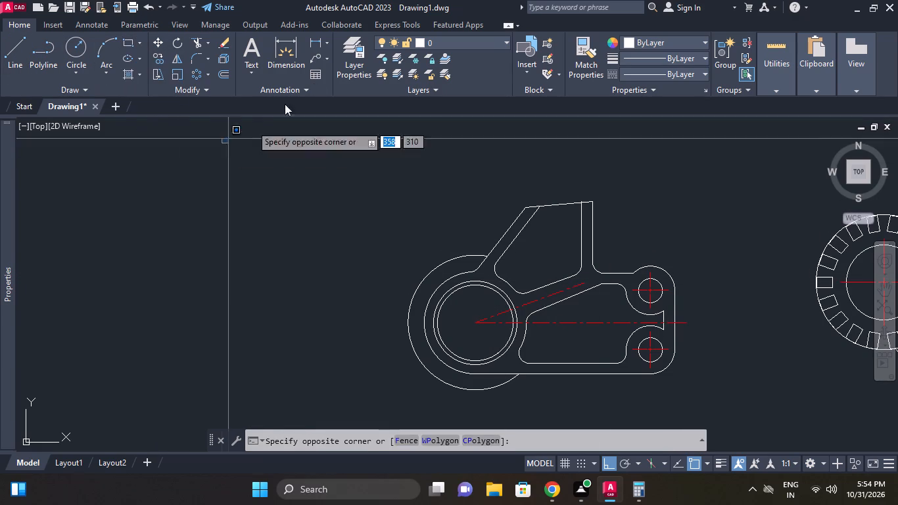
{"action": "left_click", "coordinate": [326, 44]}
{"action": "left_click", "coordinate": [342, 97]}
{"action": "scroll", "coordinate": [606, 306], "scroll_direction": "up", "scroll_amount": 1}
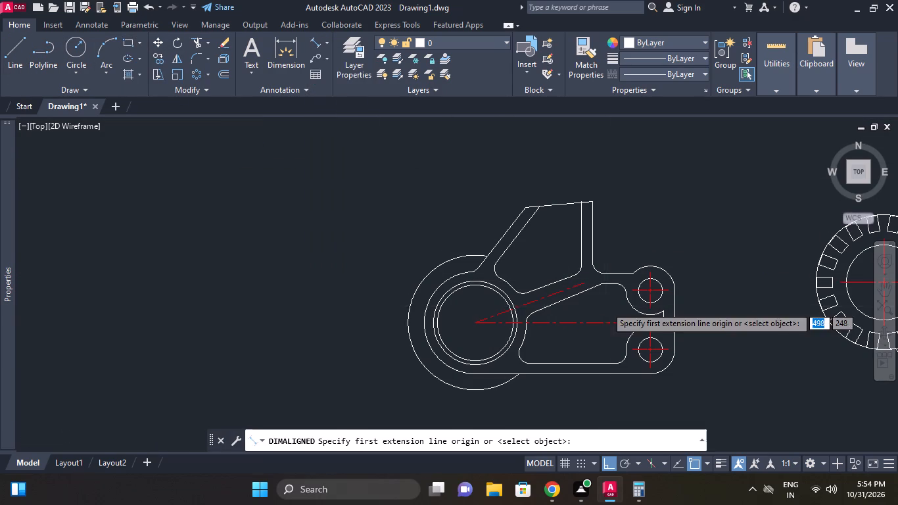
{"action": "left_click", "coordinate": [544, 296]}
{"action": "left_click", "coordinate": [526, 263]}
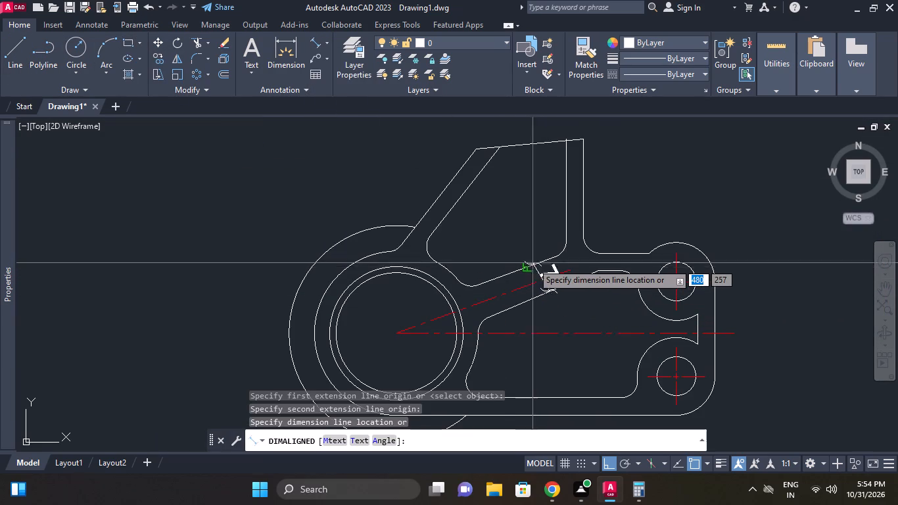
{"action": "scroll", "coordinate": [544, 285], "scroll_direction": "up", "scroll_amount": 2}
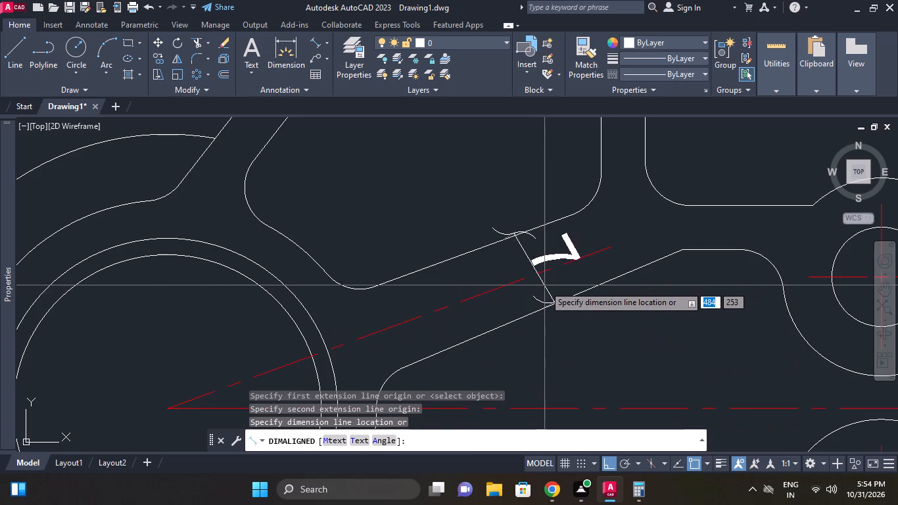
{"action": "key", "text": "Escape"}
Add an aligned dimension across the front view's inclined rib, snapping perpendicular from its lower edge to its upper edge.
{"action": "key", "text": "space"}
{"action": "left_click", "coordinate": [536, 312]}
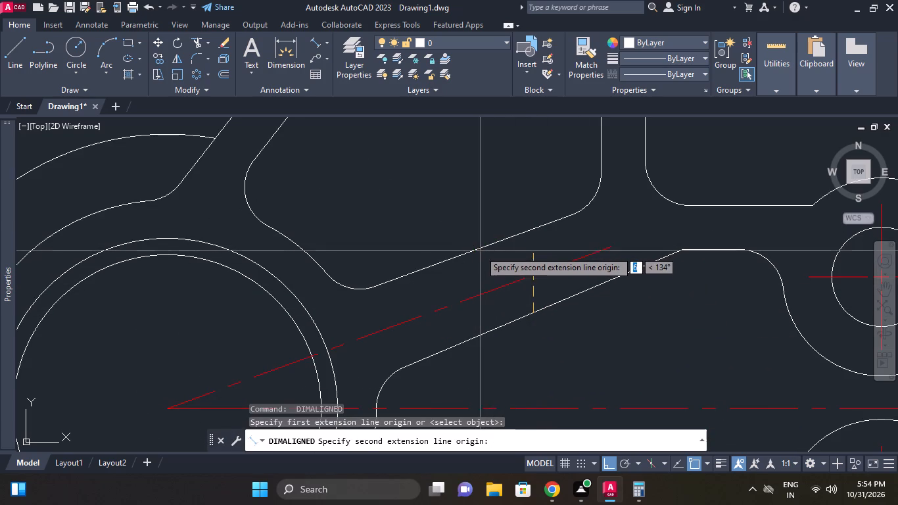
{"action": "key", "text": "p"}
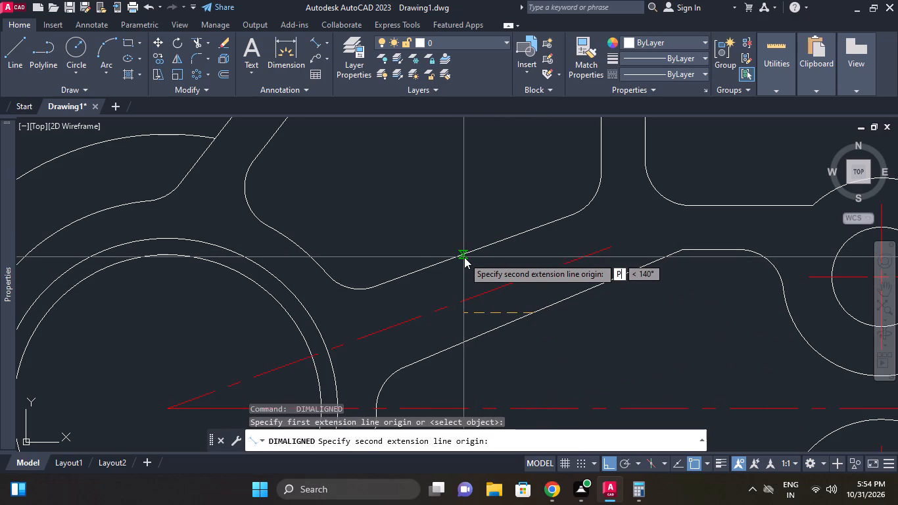
{"action": "type", "text": "ER"}
{"action": "key", "text": "space"}
{"action": "left_click", "coordinate": [477, 252]}
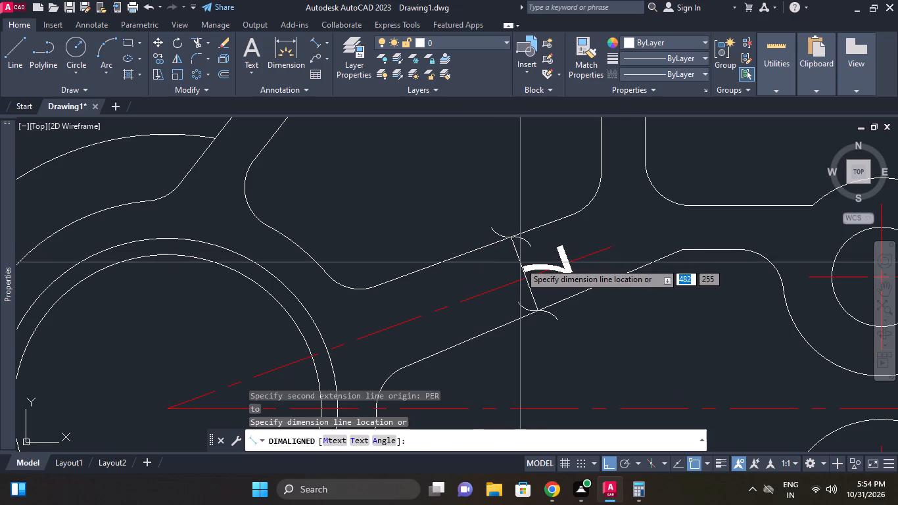
{"action": "scroll", "coordinate": [512, 264], "scroll_direction": "down", "scroll_amount": 1}
{"action": "left_click", "coordinate": [503, 279]}
Add an aligned dimension for the thickness of the short horizontal arm beside the upper small hole's boss.
{"action": "scroll", "coordinate": [550, 307], "scroll_direction": "down", "scroll_amount": 1}
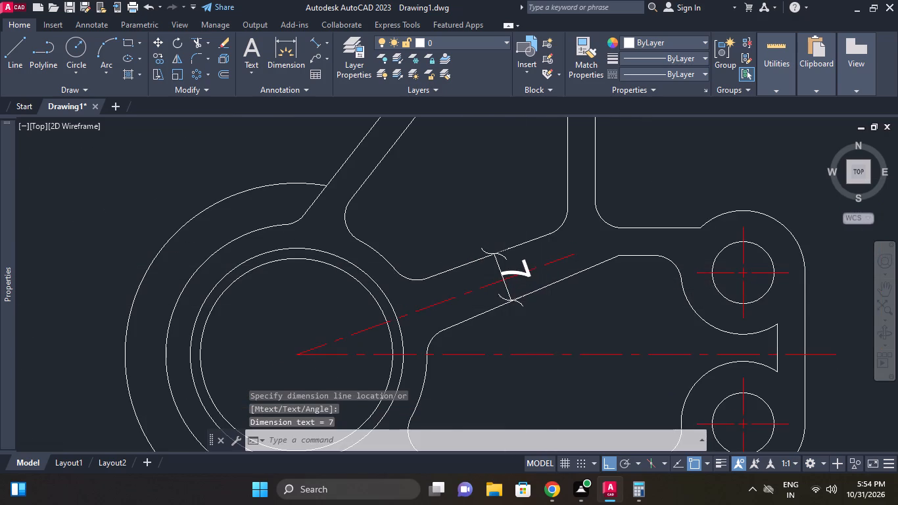
{"action": "scroll", "coordinate": [550, 308], "scroll_direction": "down", "scroll_amount": 1}
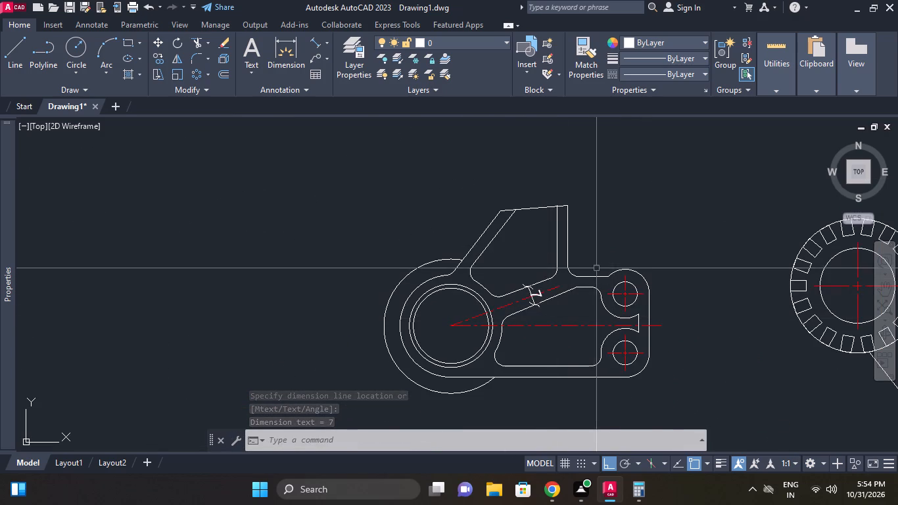
{"action": "scroll", "coordinate": [588, 270], "scroll_direction": "up", "scroll_amount": 1}
{"action": "key", "text": "space"}
{"action": "left_click", "coordinate": [584, 300]}
{"action": "left_click", "coordinate": [581, 277]}
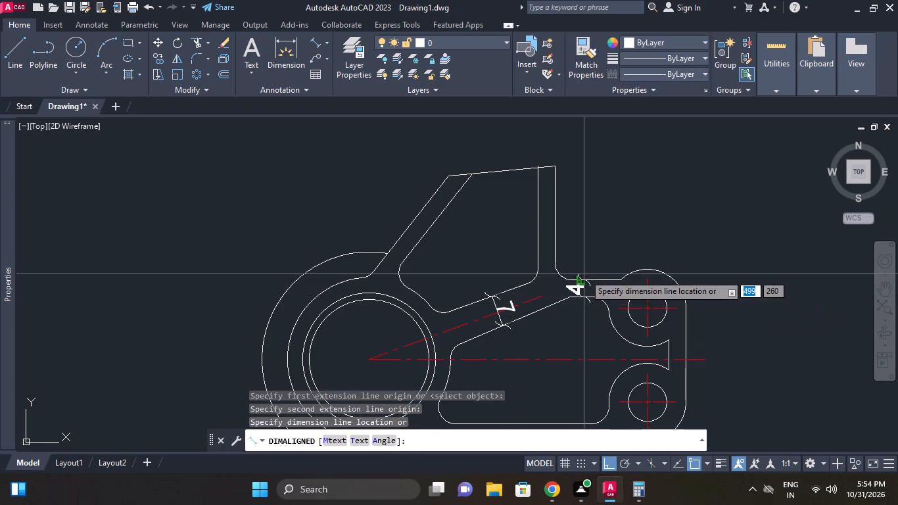
{"action": "left_click", "coordinate": [584, 274]}
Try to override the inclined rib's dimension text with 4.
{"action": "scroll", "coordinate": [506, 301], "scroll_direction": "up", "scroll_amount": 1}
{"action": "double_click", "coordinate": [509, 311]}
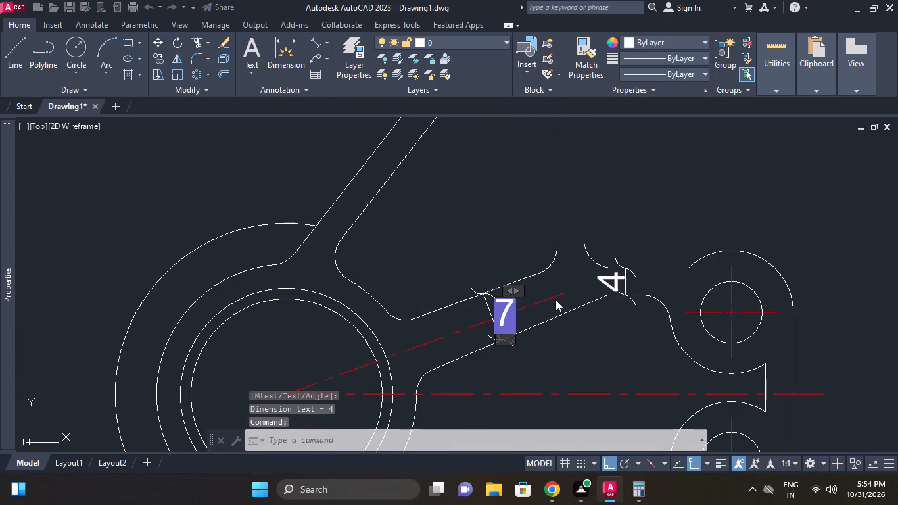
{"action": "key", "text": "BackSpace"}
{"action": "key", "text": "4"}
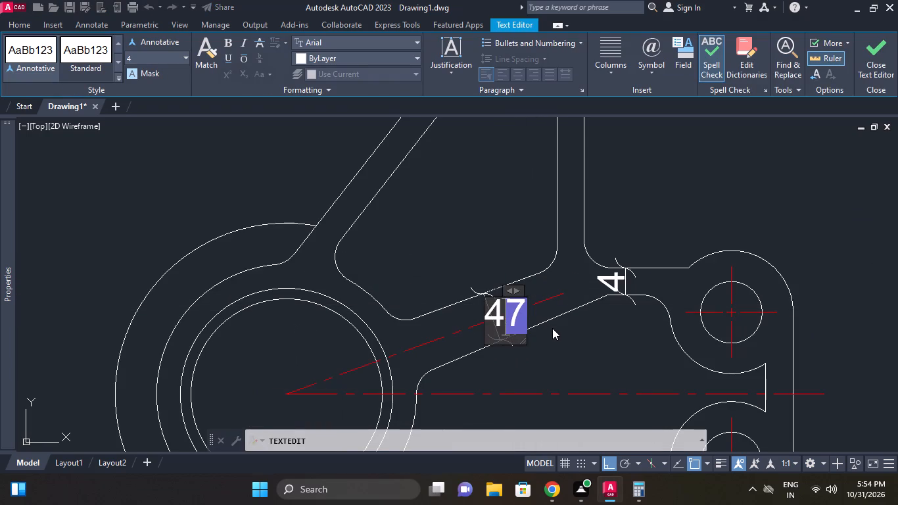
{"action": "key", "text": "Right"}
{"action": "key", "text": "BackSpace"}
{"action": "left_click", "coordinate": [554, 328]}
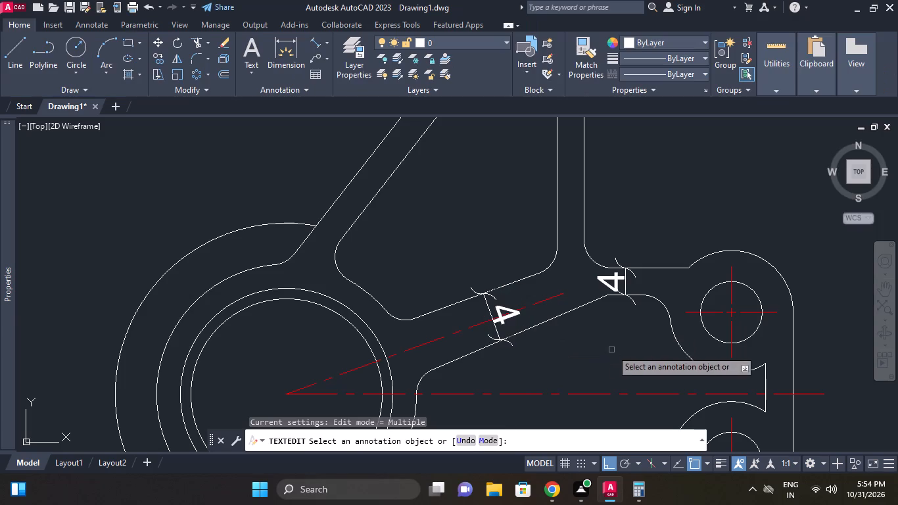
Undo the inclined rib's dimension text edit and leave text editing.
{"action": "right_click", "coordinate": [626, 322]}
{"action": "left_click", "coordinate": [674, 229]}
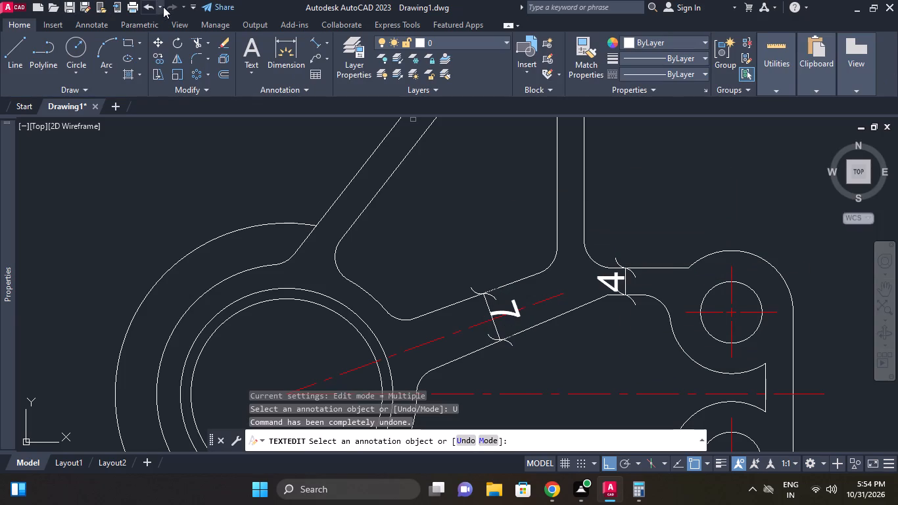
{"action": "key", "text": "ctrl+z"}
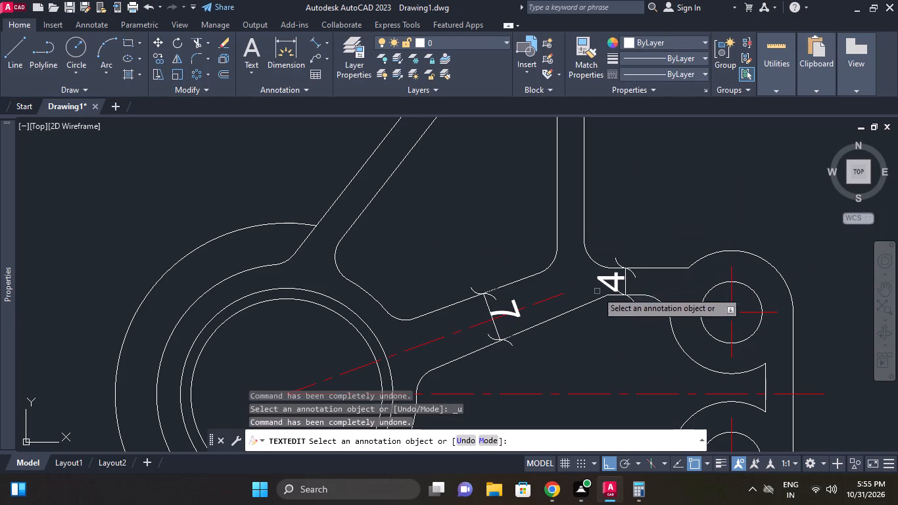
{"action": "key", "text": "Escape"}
Replace the inclined rib's dimension text with 4.
{"action": "double_click", "coordinate": [509, 312]}
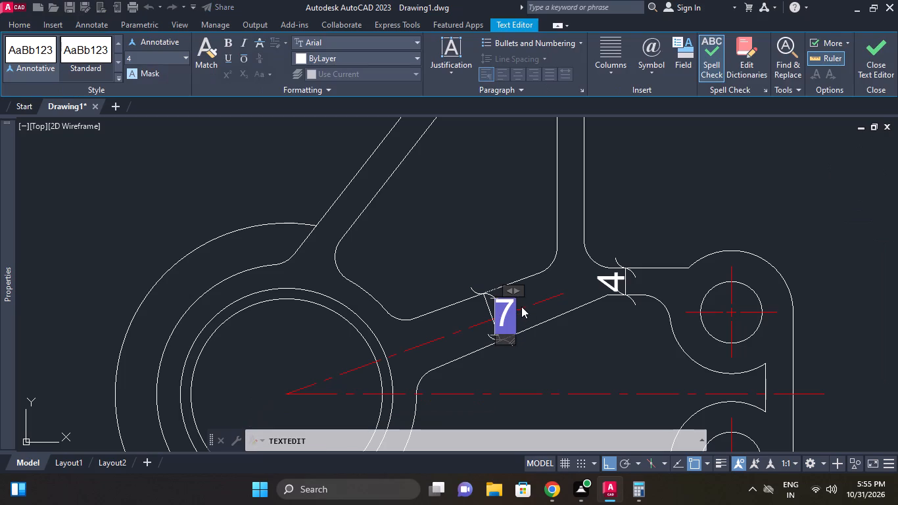
{"action": "key", "text": "ctrl+a"}
{"action": "key", "text": "BackSpace"}
{"action": "key", "text": "4"}
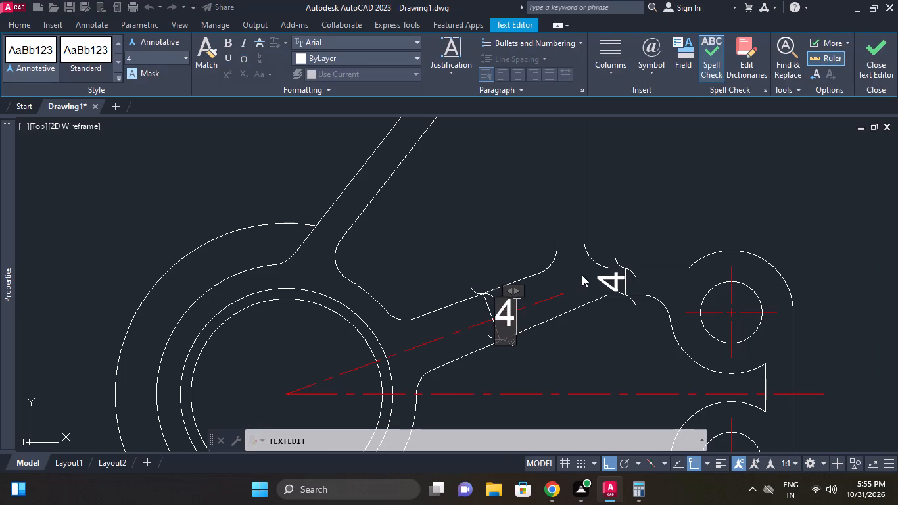
{"action": "left_click", "coordinate": [582, 275]}
{"action": "scroll", "coordinate": [671, 249], "scroll_direction": "down", "scroll_amount": 1}
{"action": "right_click", "coordinate": [651, 197]}
{"action": "left_click", "coordinate": [694, 207]}
Add a linear dimension for the width of the front view's vertical rib, between its two edges.
{"action": "scroll", "coordinate": [725, 245], "scroll_direction": "down", "scroll_amount": 1}
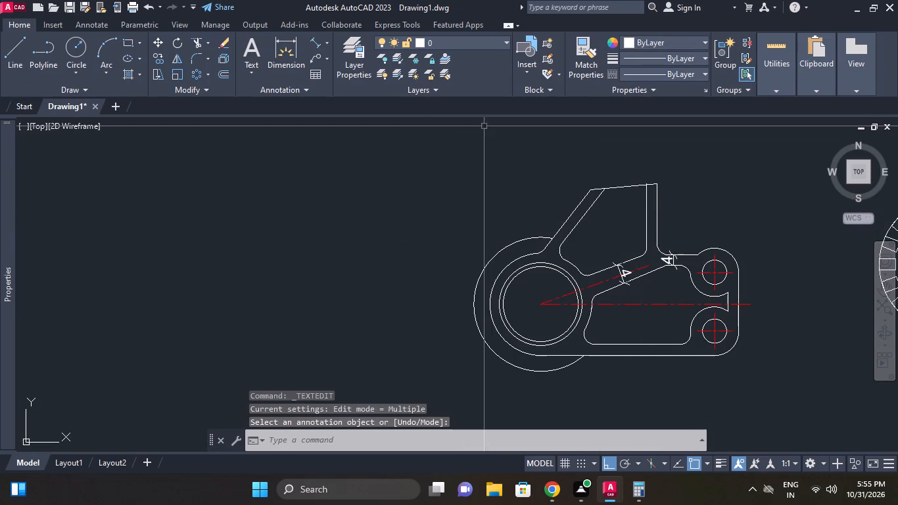
{"action": "left_click", "coordinate": [324, 41]}
{"action": "left_click", "coordinate": [328, 63]}
{"action": "scroll", "coordinate": [679, 218], "scroll_direction": "up", "scroll_amount": 1}
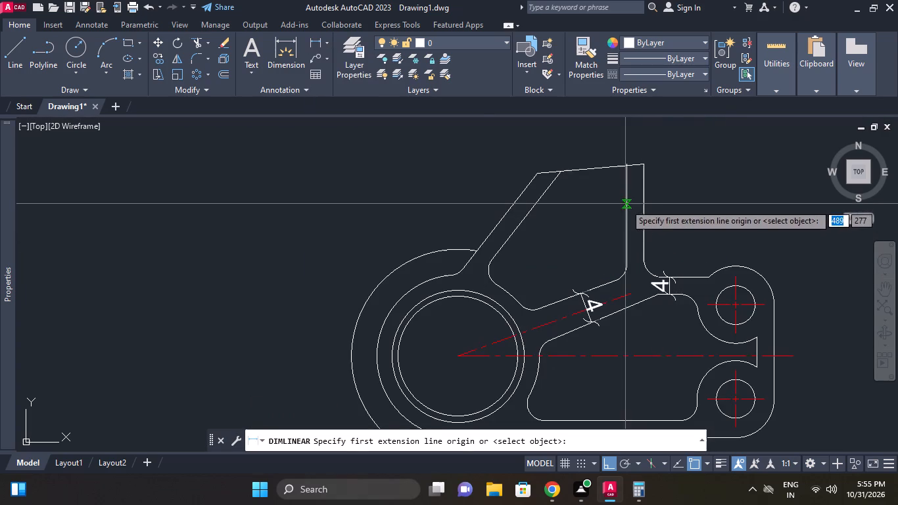
{"action": "left_click", "coordinate": [625, 204]}
{"action": "left_click", "coordinate": [648, 203]}
{"action": "left_click", "coordinate": [644, 202]}
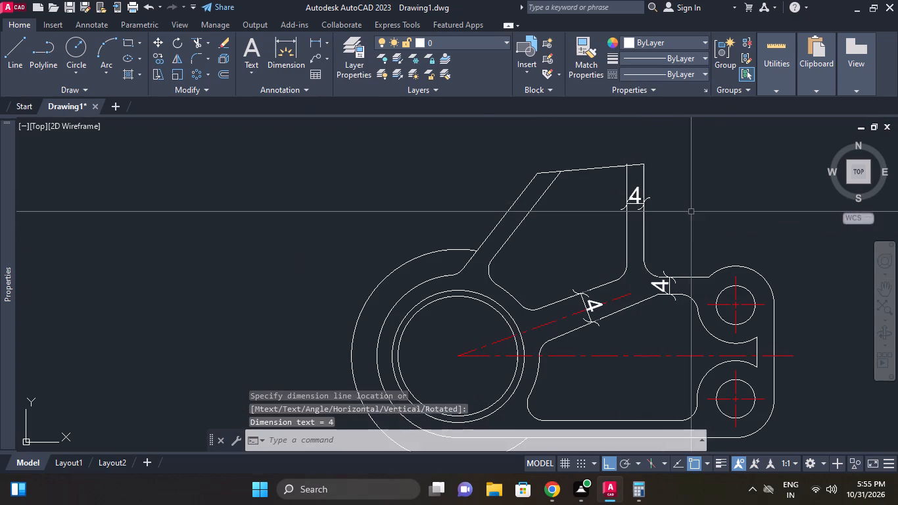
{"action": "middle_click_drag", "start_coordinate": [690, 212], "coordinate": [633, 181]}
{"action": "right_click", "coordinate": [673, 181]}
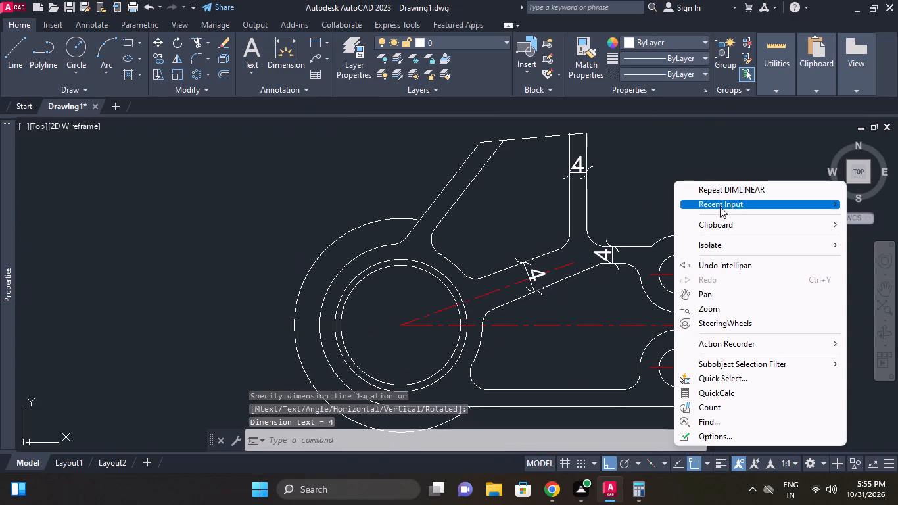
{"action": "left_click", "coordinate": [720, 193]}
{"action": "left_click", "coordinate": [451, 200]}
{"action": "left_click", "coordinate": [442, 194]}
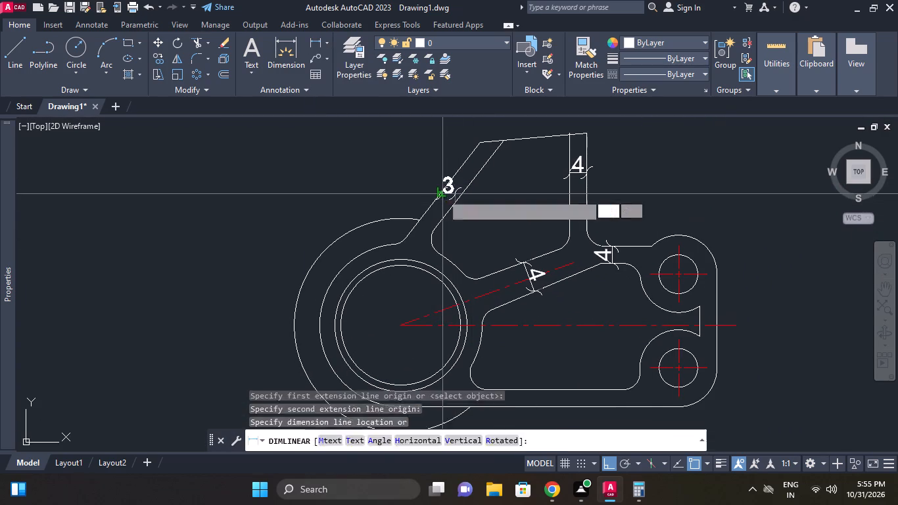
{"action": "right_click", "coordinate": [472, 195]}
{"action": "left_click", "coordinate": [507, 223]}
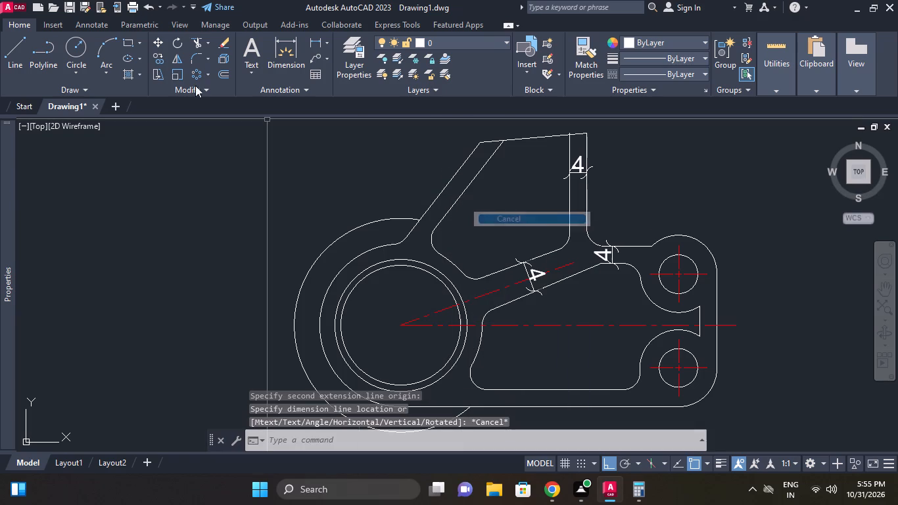
Add an aligned dimension across the thickness of the slanted arm rising from the large ring.
{"action": "left_click", "coordinate": [323, 37]}
{"action": "left_click", "coordinate": [347, 93]}
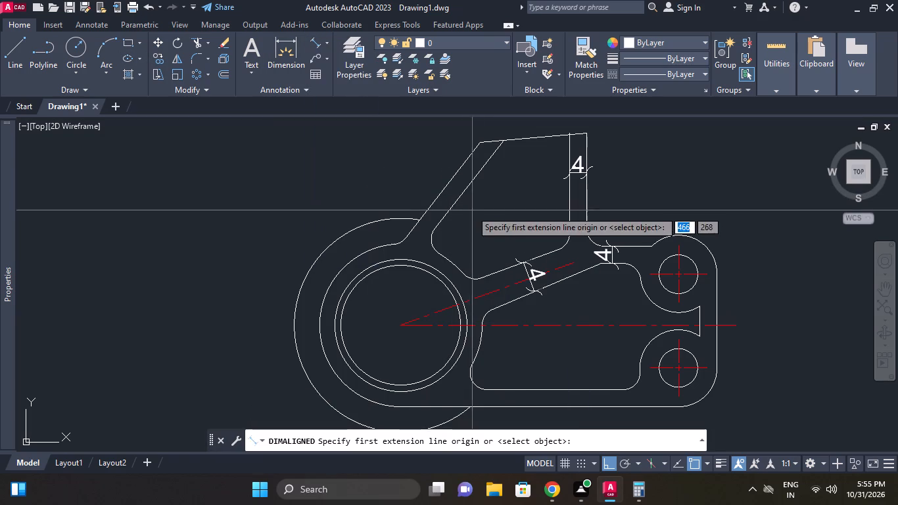
{"action": "left_click", "coordinate": [444, 188]}
{"action": "left_click", "coordinate": [458, 197]}
{"action": "left_click", "coordinate": [468, 197]}
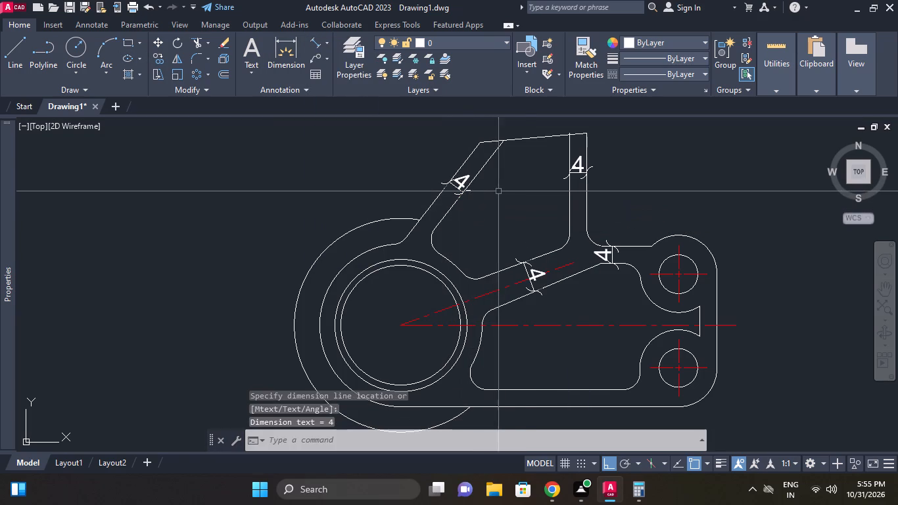
Add an aligned dimension for the front view's sloped top edge, placing it above the part.
{"action": "left_click", "coordinate": [314, 43]}
{"action": "right_click", "coordinate": [520, 164]}
{"action": "left_click", "coordinate": [528, 140]}
{"action": "middle_click_drag", "start_coordinate": [534, 120], "coordinate": [529, 186]}
{"action": "left_click", "coordinate": [529, 169]}
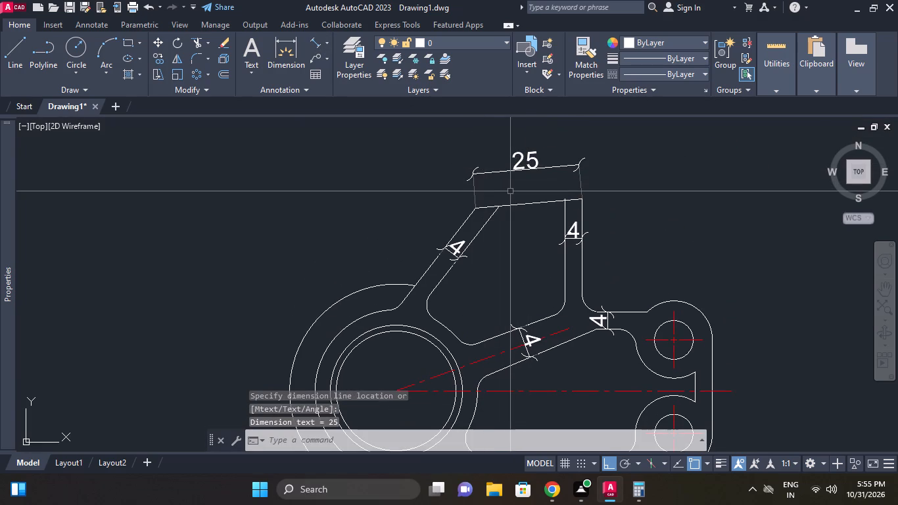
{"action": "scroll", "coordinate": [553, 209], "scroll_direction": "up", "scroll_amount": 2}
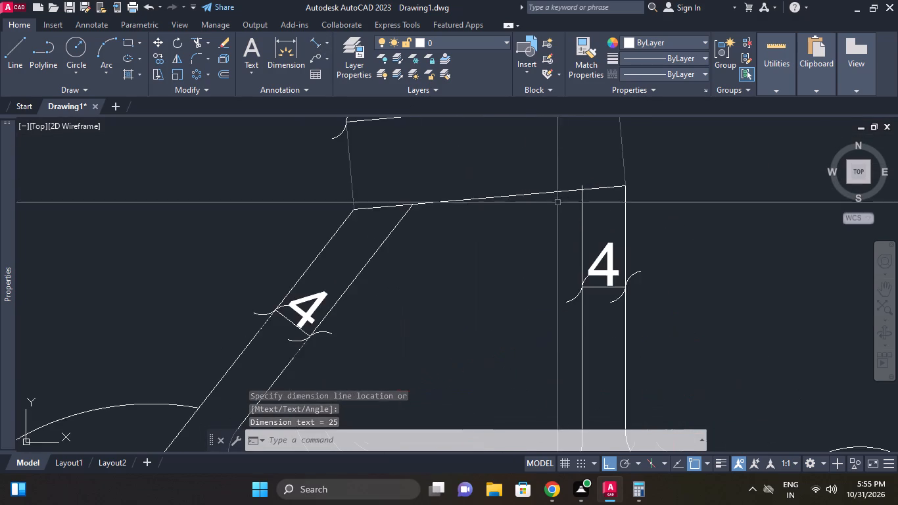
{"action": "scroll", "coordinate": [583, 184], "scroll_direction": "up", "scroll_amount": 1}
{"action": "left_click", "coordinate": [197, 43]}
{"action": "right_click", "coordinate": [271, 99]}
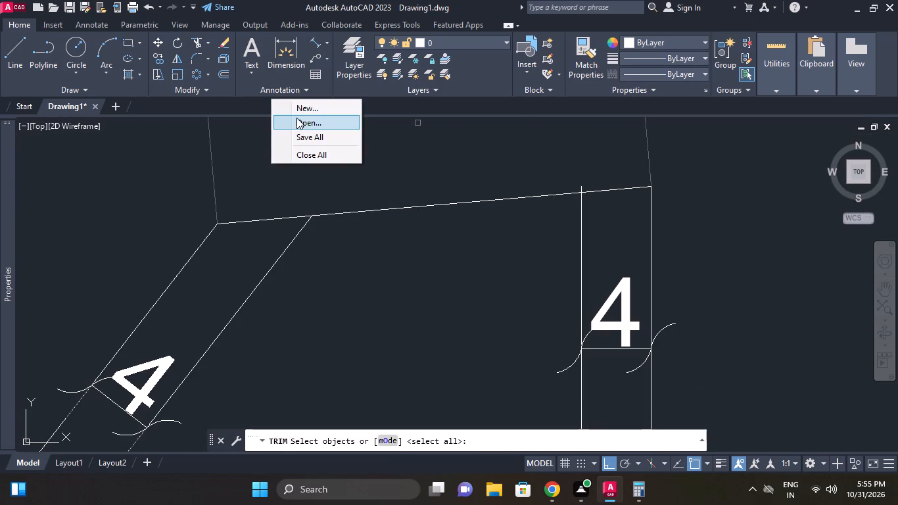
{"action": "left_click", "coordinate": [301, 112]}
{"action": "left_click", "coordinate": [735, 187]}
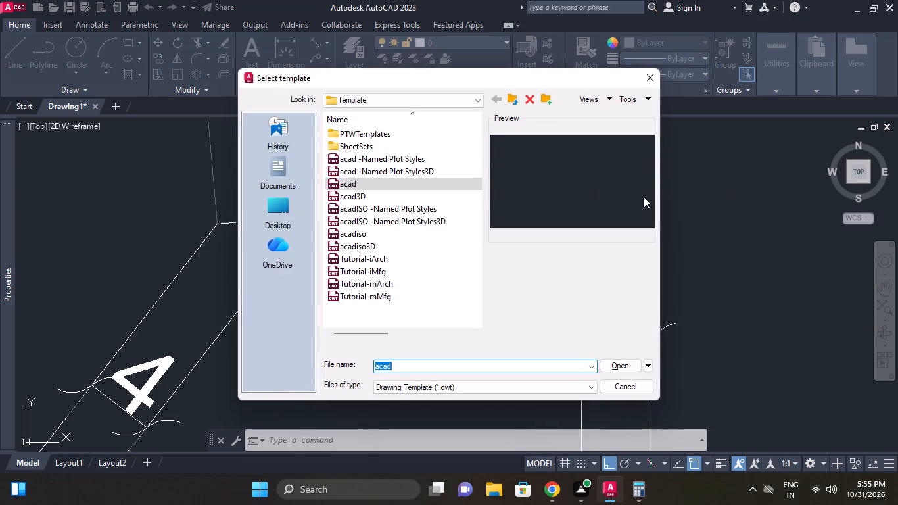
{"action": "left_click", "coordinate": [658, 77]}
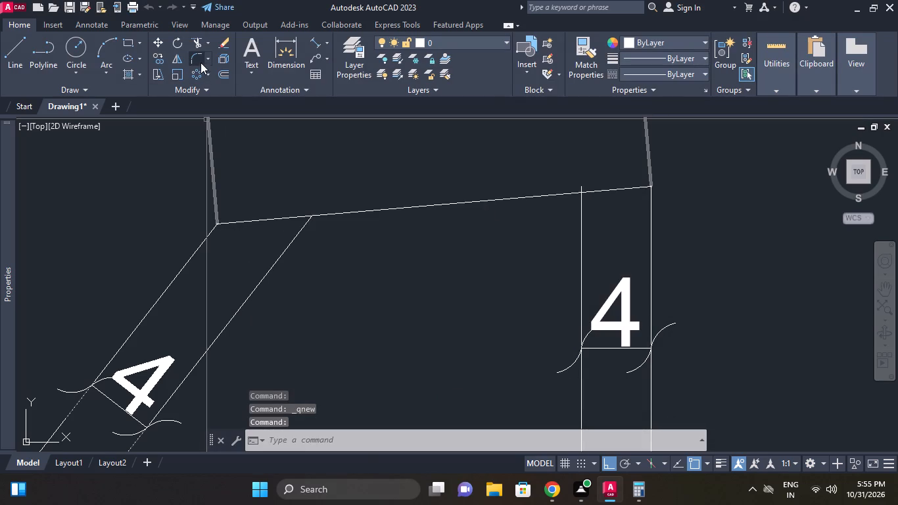
Trim the short end of the vertical rib's inner line that sticks out above the front view's sloped top edge.
{"action": "left_click", "coordinate": [193, 40]}
{"action": "right_click", "coordinate": [318, 165]}
{"action": "left_click", "coordinate": [352, 170]}
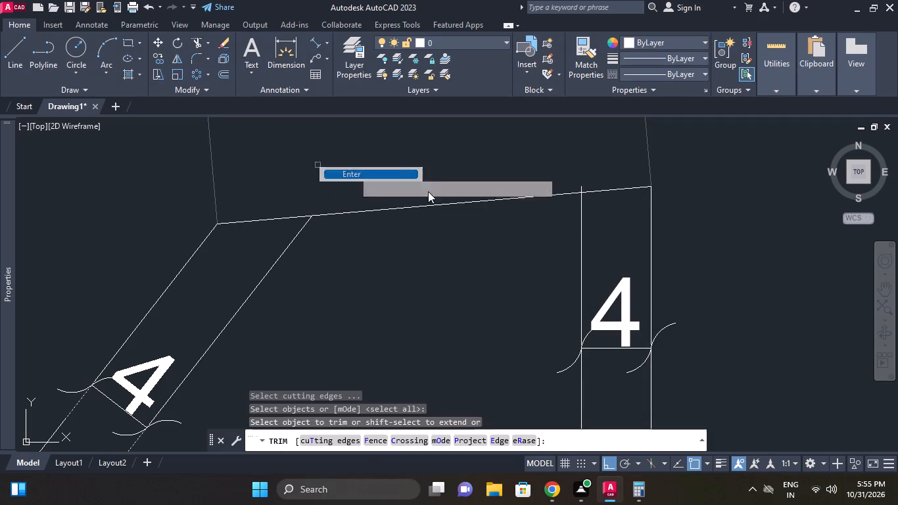
{"action": "left_click", "coordinate": [582, 187]}
{"action": "right_click", "coordinate": [503, 162]}
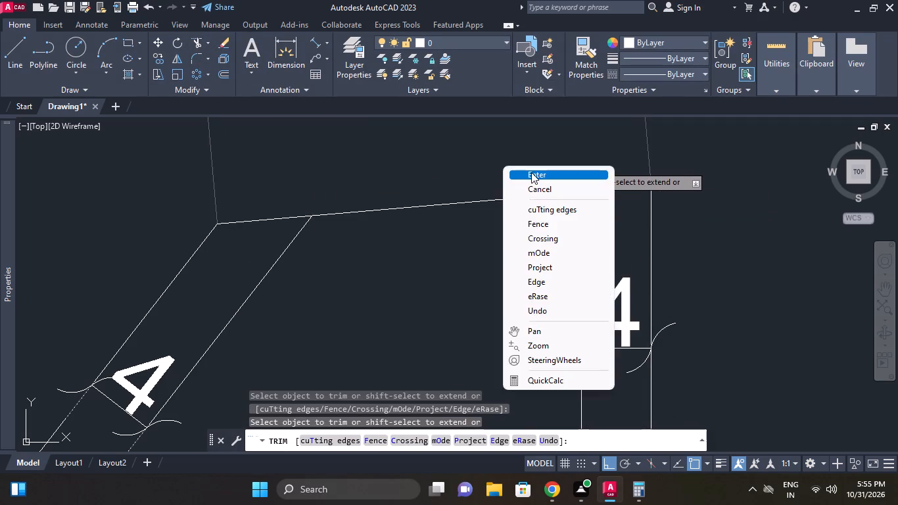
{"action": "left_click", "coordinate": [531, 172]}
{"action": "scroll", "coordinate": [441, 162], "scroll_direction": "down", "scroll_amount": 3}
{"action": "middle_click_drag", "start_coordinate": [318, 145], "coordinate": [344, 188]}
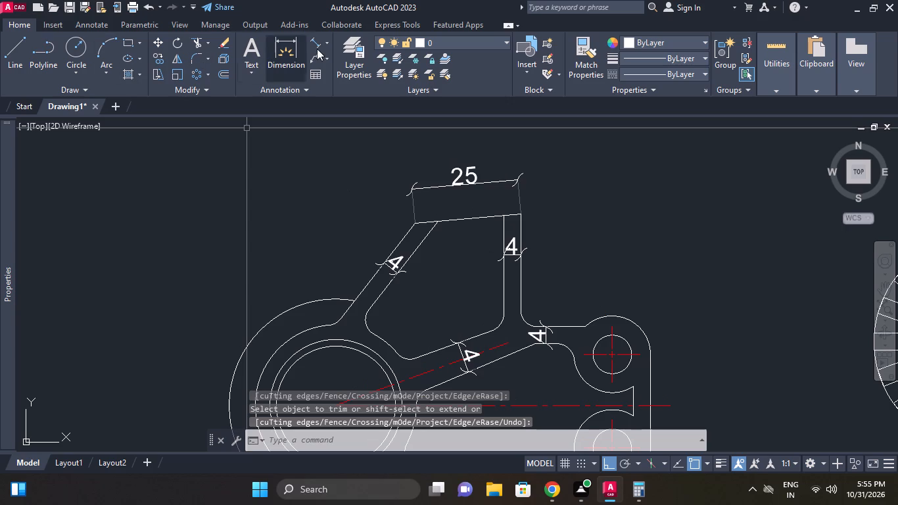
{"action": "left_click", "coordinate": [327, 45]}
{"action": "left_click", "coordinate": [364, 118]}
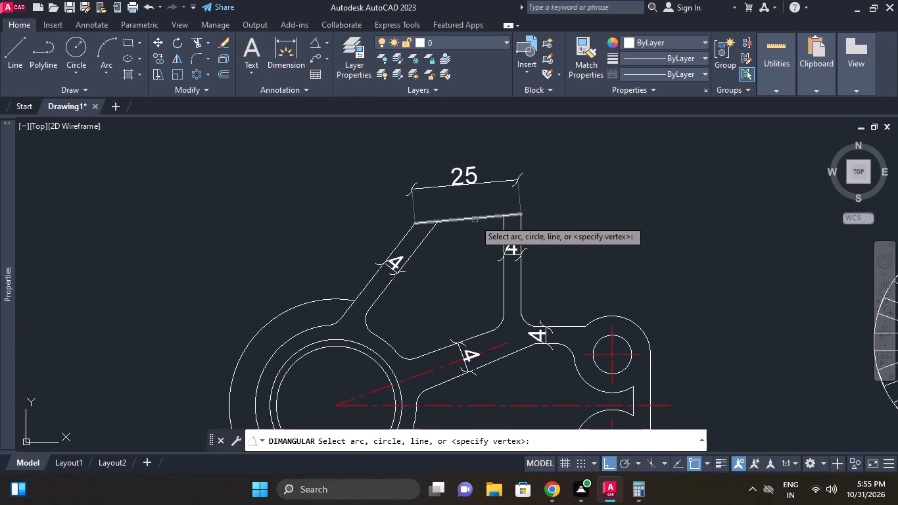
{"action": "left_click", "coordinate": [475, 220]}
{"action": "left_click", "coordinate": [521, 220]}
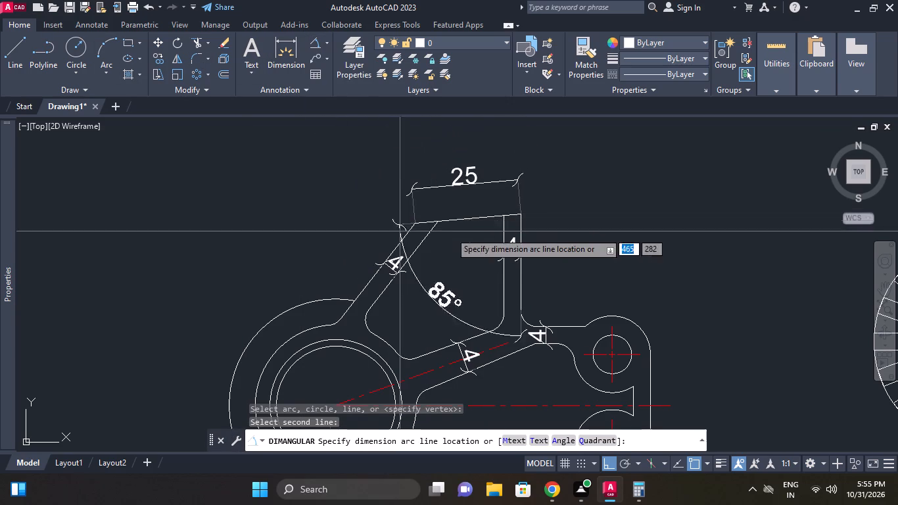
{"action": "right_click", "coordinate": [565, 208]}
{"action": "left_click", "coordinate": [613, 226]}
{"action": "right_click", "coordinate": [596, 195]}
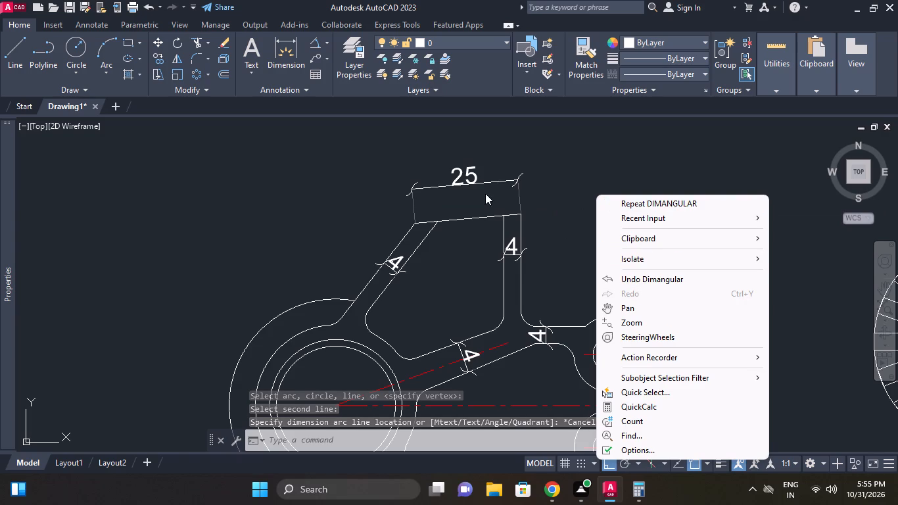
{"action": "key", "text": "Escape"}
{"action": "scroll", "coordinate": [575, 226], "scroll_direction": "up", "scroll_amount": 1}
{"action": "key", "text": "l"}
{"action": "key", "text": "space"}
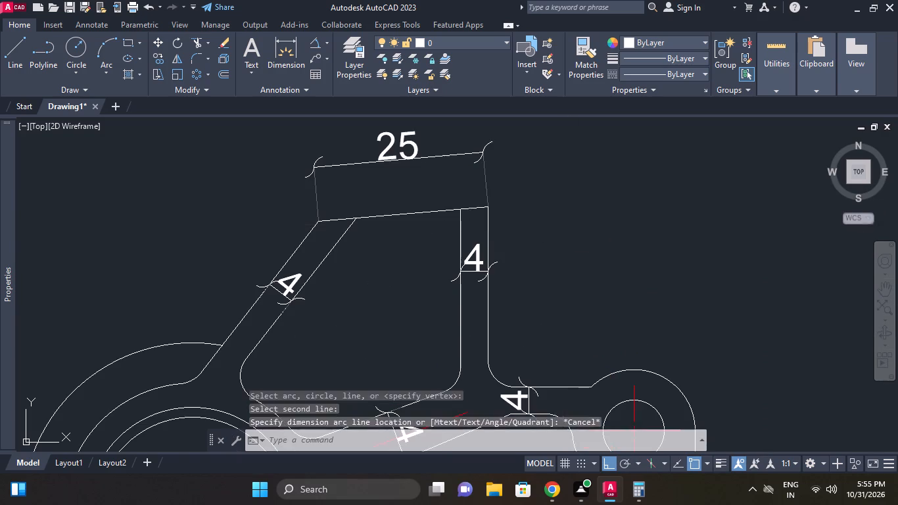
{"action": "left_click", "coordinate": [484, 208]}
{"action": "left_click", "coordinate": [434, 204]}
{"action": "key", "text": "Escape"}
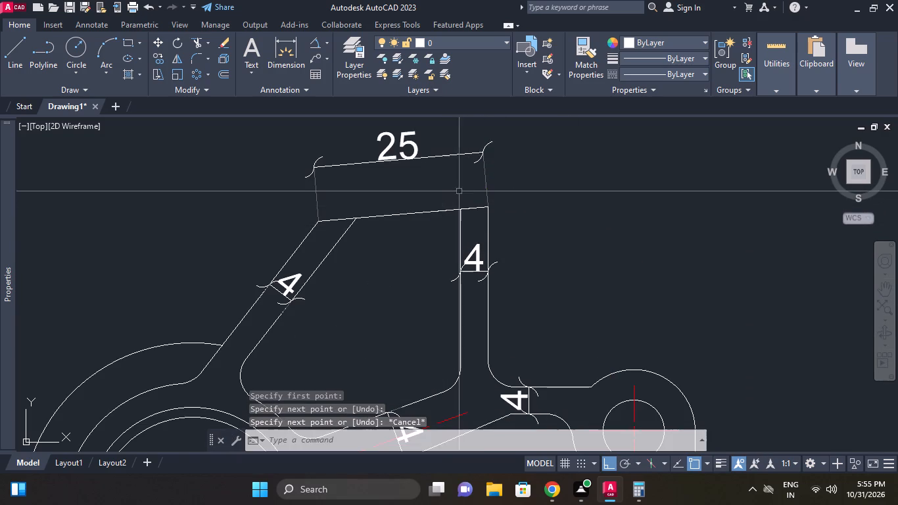
Draw a short horizontal reference line leftward from the corner where the sloped top edge meets the vertical rib's outer edge.
{"action": "scroll", "coordinate": [470, 203], "scroll_direction": "up", "scroll_amount": 2}
{"action": "key", "text": "space"}
{"action": "left_click", "coordinate": [517, 211]}
{"action": "left_click", "coordinate": [377, 198]}
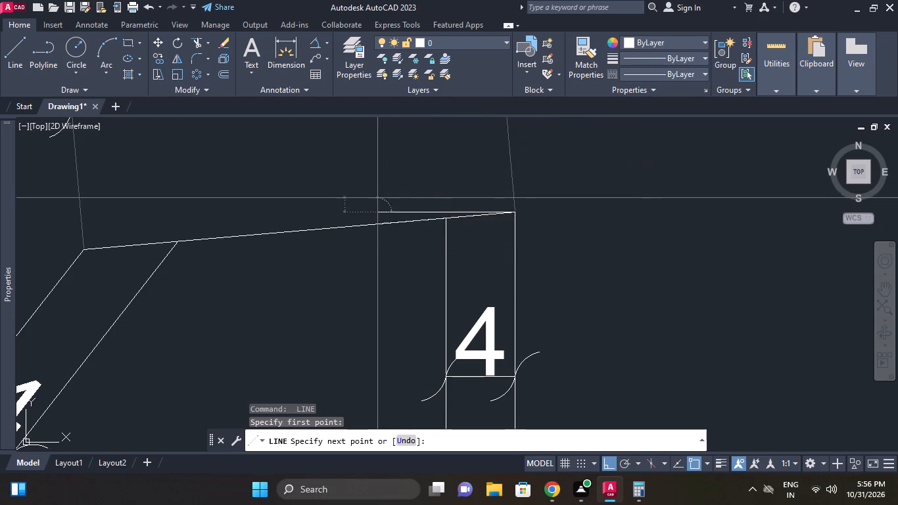
{"action": "right_click", "coordinate": [398, 181]}
{"action": "left_click", "coordinate": [424, 204]}
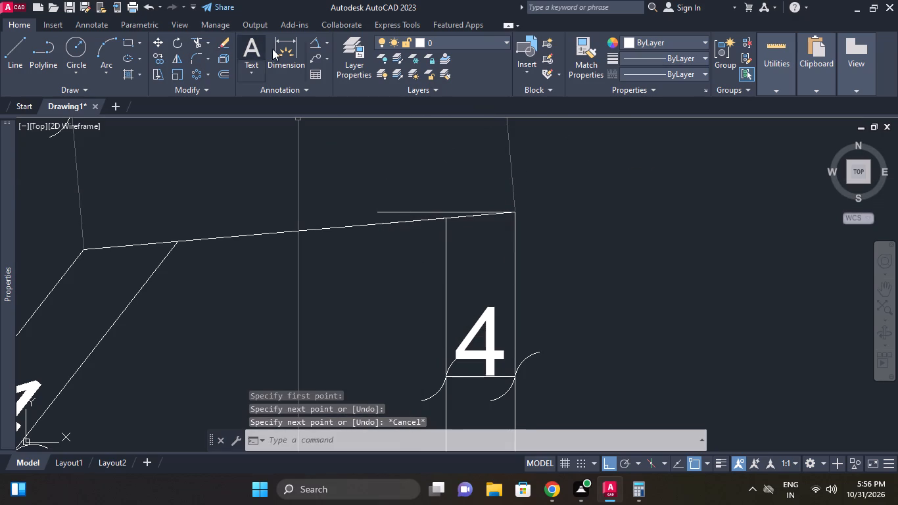
Add an angular dimension between the sloped top edge and the horizontal reference line, placing it left of the inclined rib.
{"action": "left_click", "coordinate": [316, 39]}
{"action": "left_click", "coordinate": [383, 224]}
{"action": "left_click", "coordinate": [389, 213]}
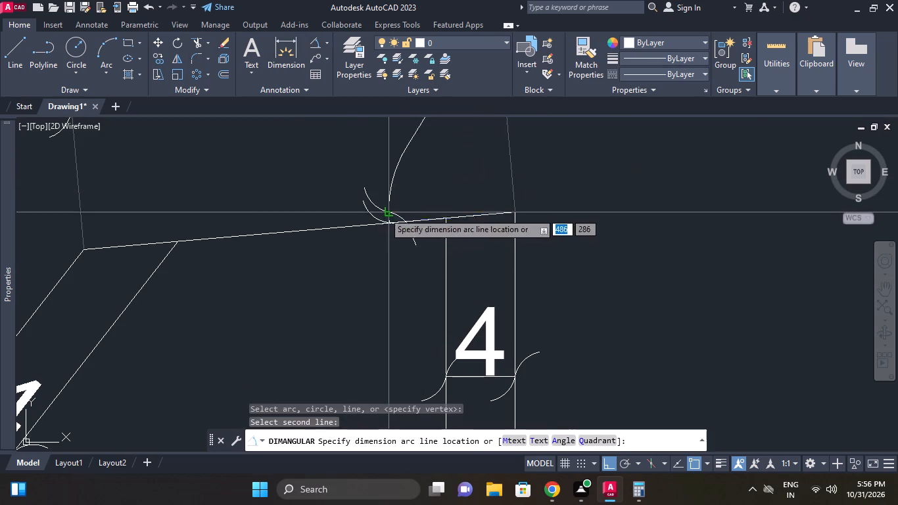
{"action": "scroll", "coordinate": [245, 203], "scroll_direction": "down", "scroll_amount": 2}
{"action": "middle_click", "coordinate": [245, 203]}
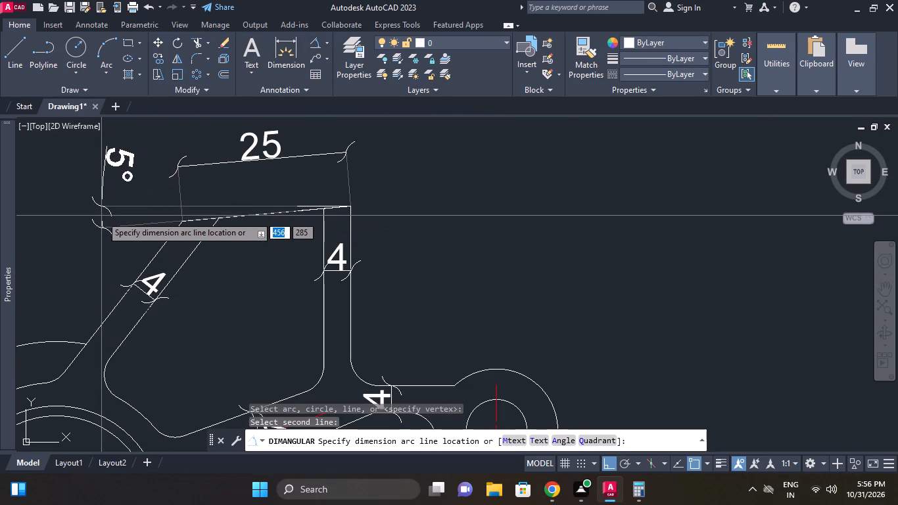
{"action": "left_click", "coordinate": [101, 216]}
Add a horizontal linear dimension from the large ring's center to the top outer corner of the vertical rib, placed above the part.
{"action": "middle_click_drag", "start_coordinate": [375, 226], "coordinate": [408, 226]}
{"action": "scroll", "coordinate": [407, 226], "scroll_direction": "down", "scroll_amount": 1}
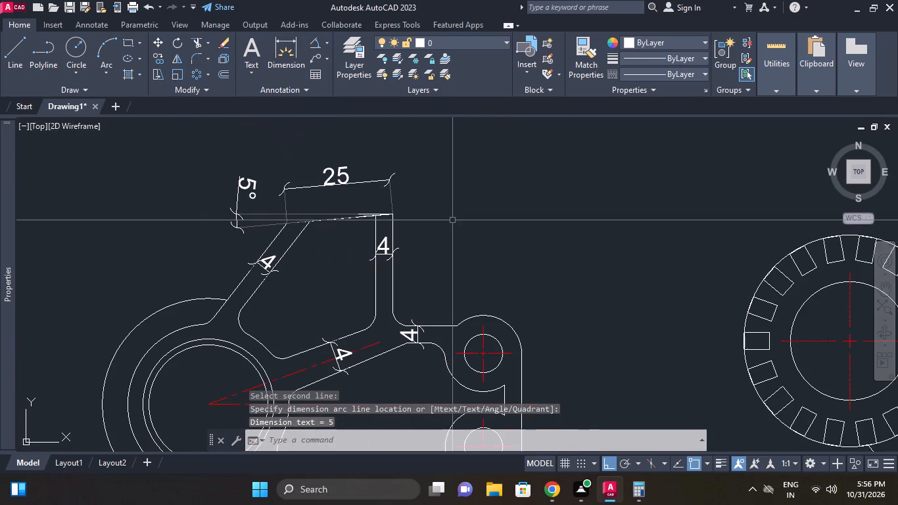
{"action": "scroll", "coordinate": [456, 183], "scroll_direction": "down", "scroll_amount": 1}
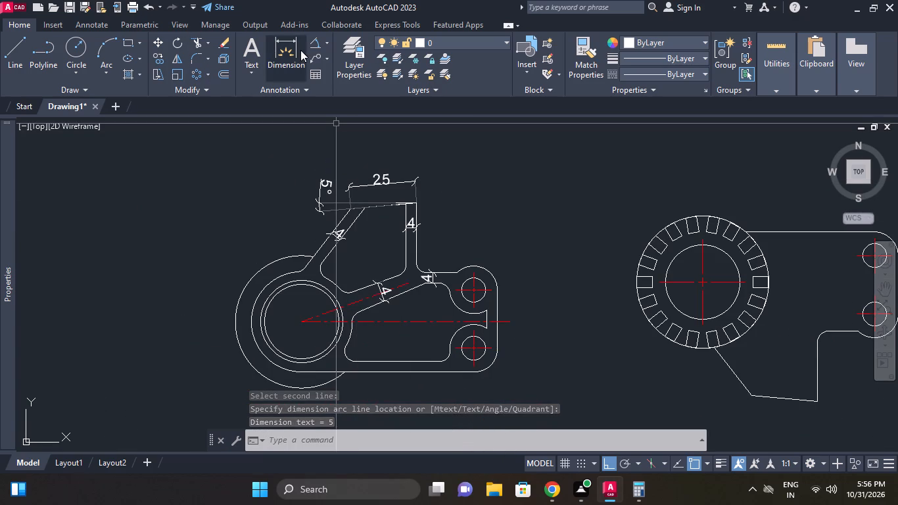
{"action": "left_click", "coordinate": [327, 45]}
{"action": "left_click", "coordinate": [325, 57]}
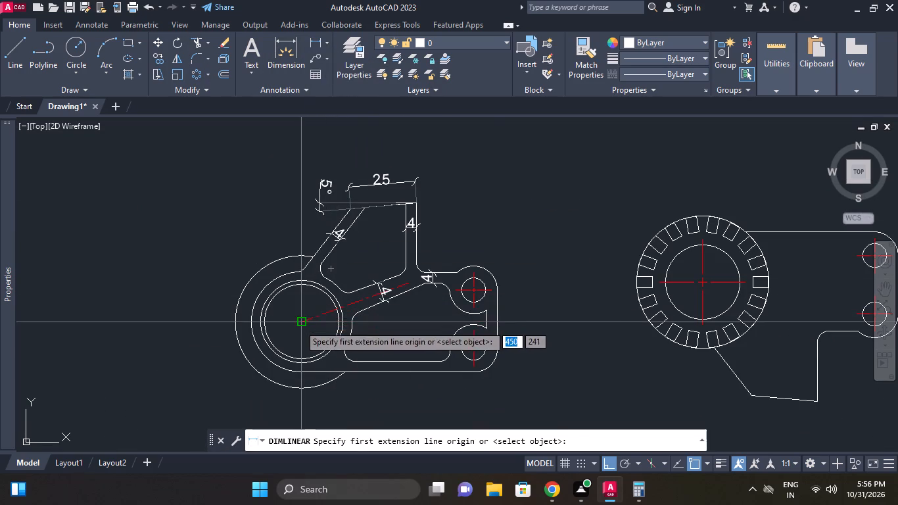
{"action": "left_click", "coordinate": [299, 325]}
{"action": "left_click", "coordinate": [417, 206]}
{"action": "left_click", "coordinate": [385, 133]}
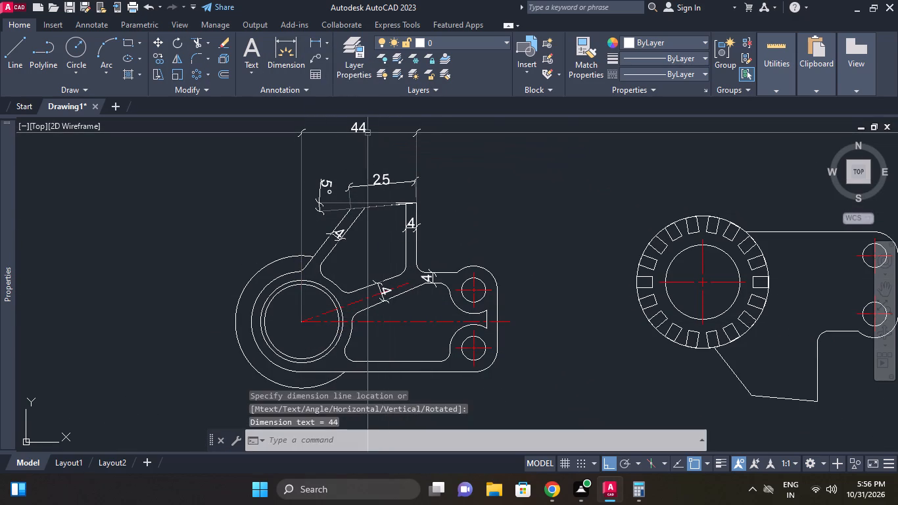
Set the precision of the horizontal dimension above the part to one decimal place (0.0).
{"action": "left_click", "coordinate": [364, 129]}
{"action": "right_click", "coordinate": [392, 140]}
{"action": "left_click", "coordinate": [441, 122]}
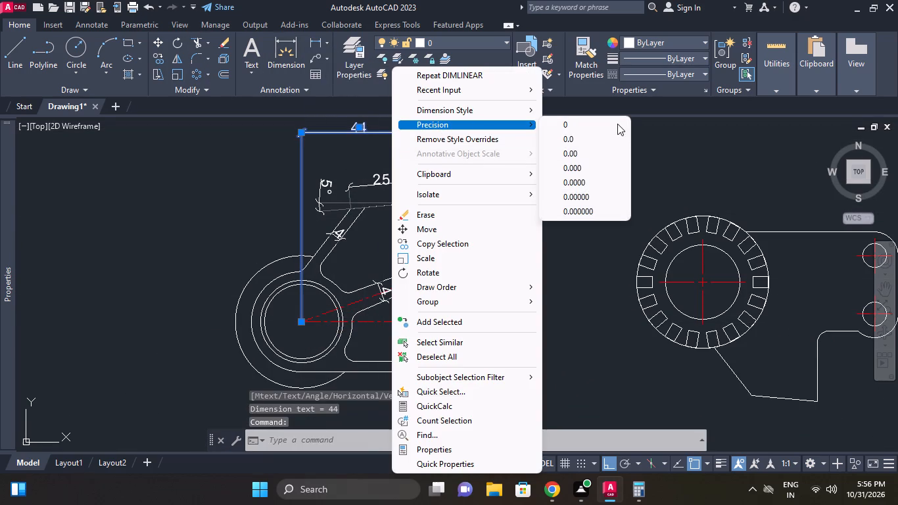
{"action": "left_click", "coordinate": [601, 134]}
Stretch the lower extension line origin of the sloped edge's angular dimension to the edge's left corner, and deselect the dimension.
{"action": "scroll", "coordinate": [387, 191], "scroll_direction": "up", "scroll_amount": 2}
{"action": "left_click", "coordinate": [361, 221]}
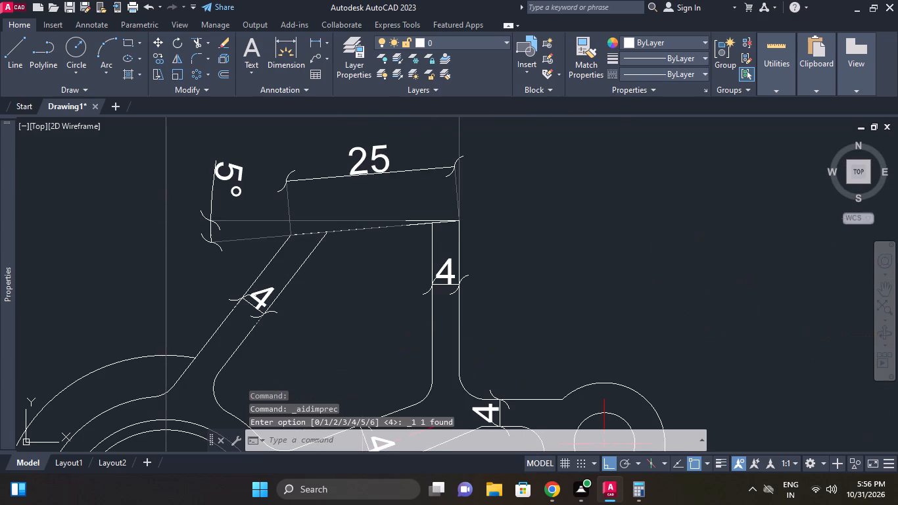
{"action": "scroll", "coordinate": [415, 231], "scroll_direction": "up", "scroll_amount": 1}
{"action": "left_click", "coordinate": [400, 222]}
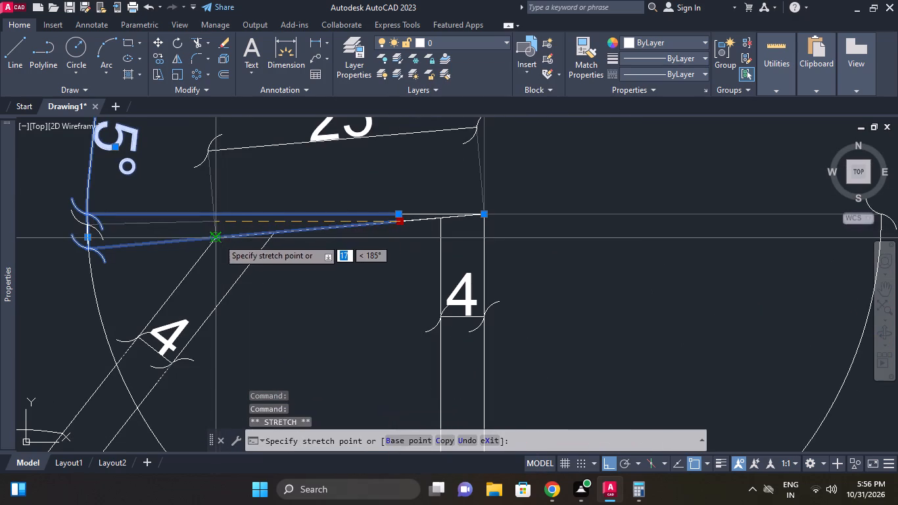
{"action": "left_click", "coordinate": [216, 237]}
{"action": "middle_click_drag", "start_coordinate": [329, 235], "coordinate": [348, 228]}
{"action": "scroll", "coordinate": [348, 228], "scroll_direction": "down", "scroll_amount": 1}
{"action": "right_click", "coordinate": [459, 202]}
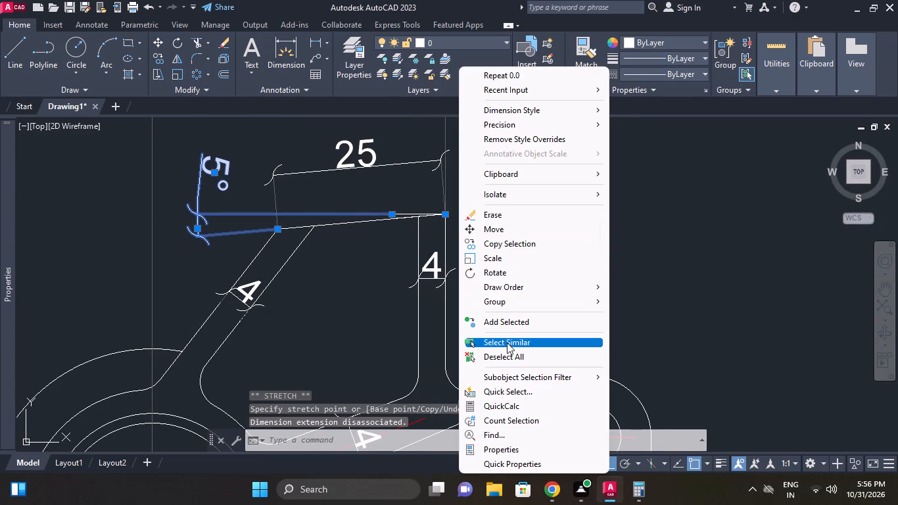
{"action": "left_click", "coordinate": [502, 351]}
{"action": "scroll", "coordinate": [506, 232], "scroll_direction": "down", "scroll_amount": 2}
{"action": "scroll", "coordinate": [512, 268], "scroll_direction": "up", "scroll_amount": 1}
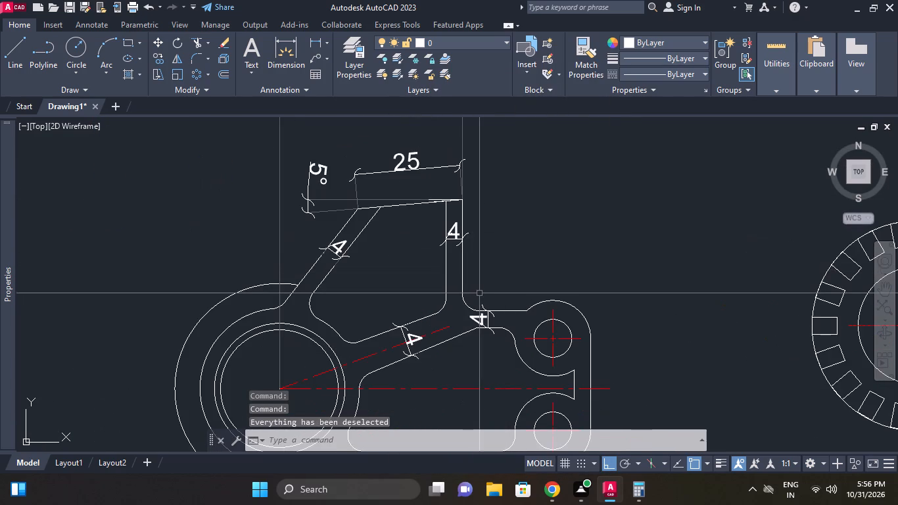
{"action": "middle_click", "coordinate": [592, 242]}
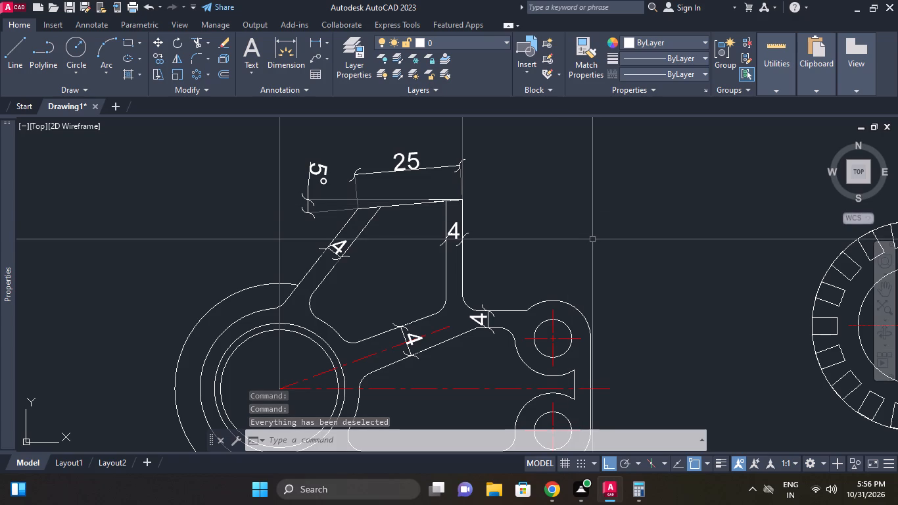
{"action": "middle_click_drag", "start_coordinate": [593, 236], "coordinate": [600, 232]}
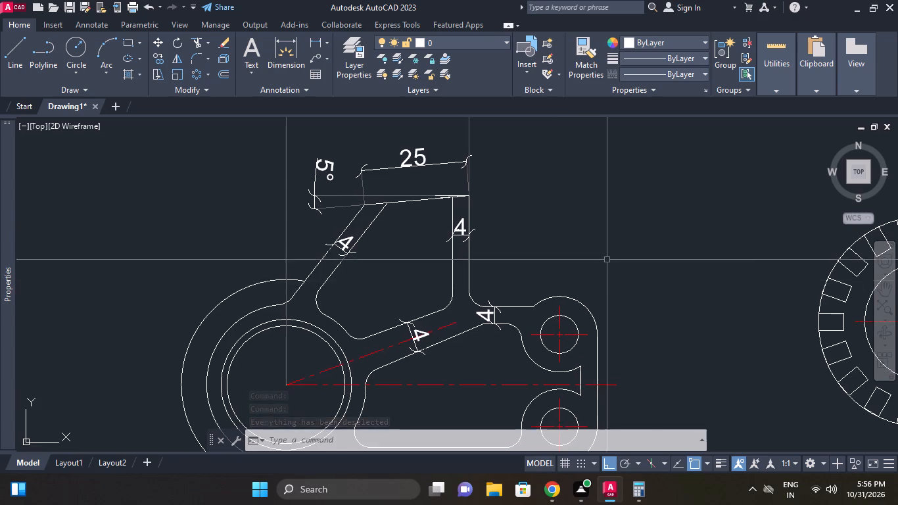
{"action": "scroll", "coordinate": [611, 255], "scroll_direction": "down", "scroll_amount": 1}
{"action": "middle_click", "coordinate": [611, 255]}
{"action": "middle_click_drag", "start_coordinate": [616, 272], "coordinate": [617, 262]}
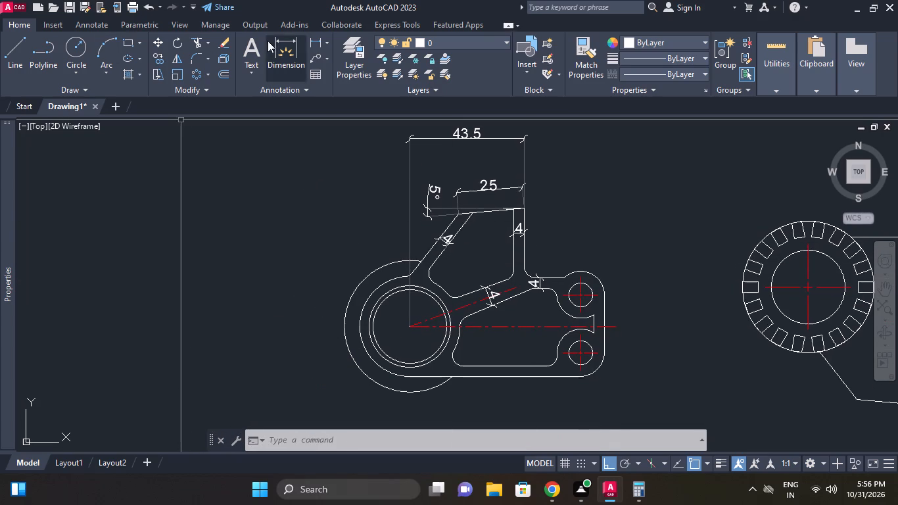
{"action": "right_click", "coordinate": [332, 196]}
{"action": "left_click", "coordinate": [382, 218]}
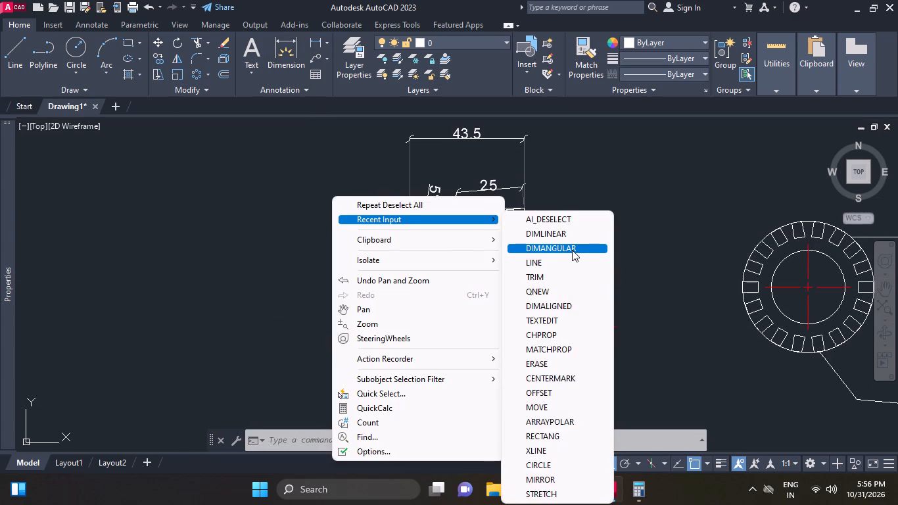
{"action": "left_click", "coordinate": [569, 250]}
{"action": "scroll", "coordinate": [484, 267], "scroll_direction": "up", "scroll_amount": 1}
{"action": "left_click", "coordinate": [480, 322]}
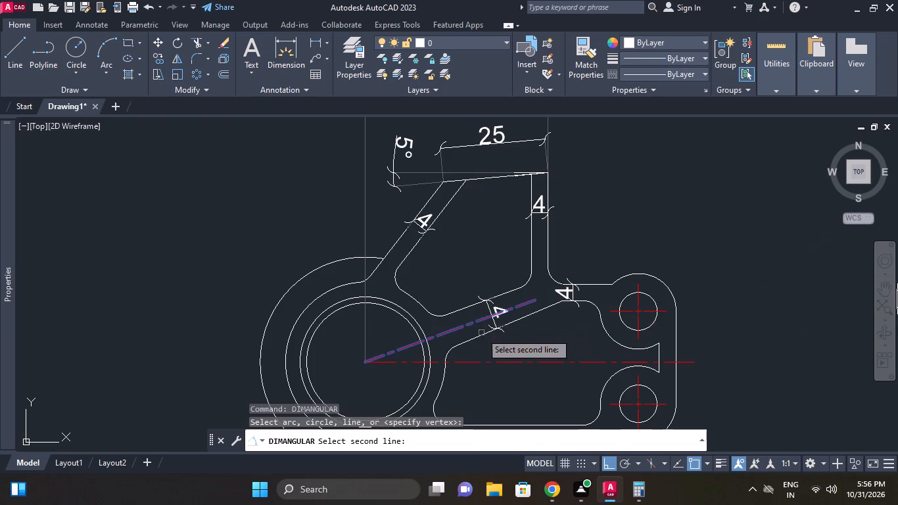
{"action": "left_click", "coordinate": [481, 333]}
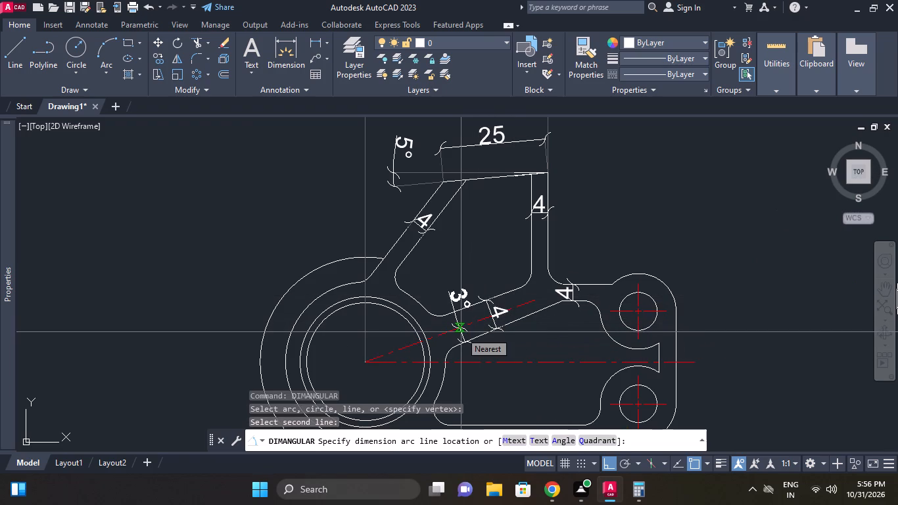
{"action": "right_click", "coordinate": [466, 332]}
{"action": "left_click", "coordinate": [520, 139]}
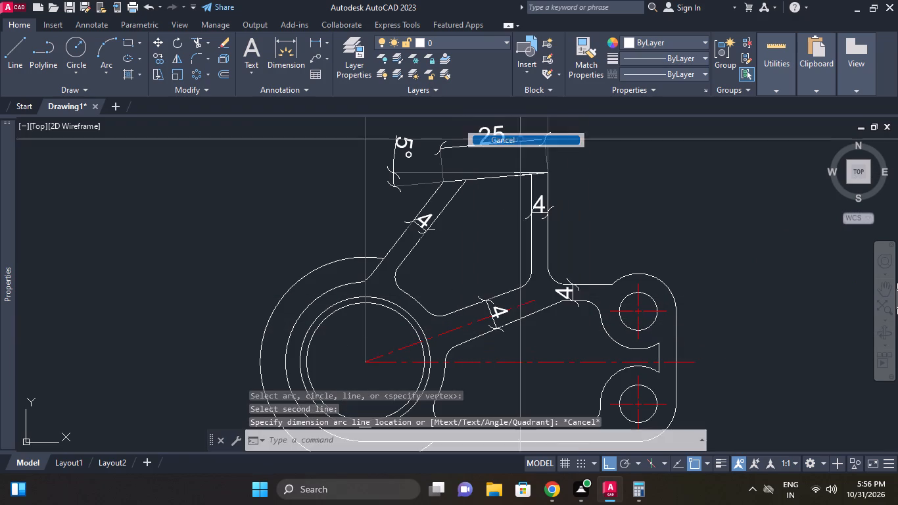
Add an angular dimension between the slanted arm's centerline and the horizontal centerline, placing its arc inside the part's lower opening.
{"action": "right_click", "coordinate": [571, 170]}
{"action": "left_click", "coordinate": [616, 177]}
{"action": "left_click", "coordinate": [477, 322]}
{"action": "left_click", "coordinate": [494, 360]}
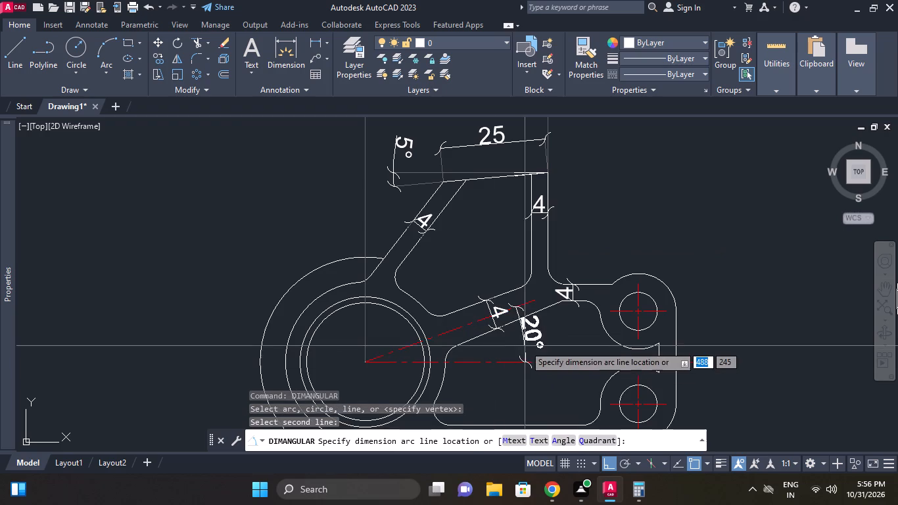
{"action": "left_click", "coordinate": [540, 341]}
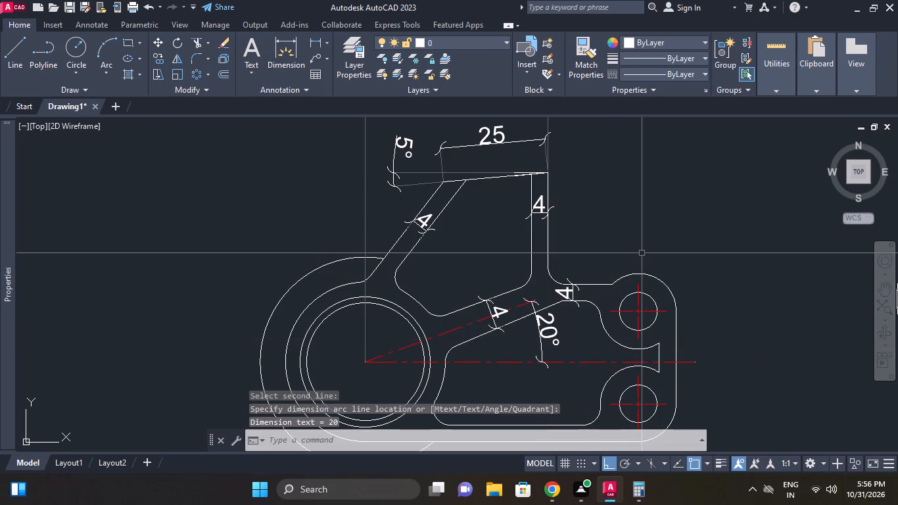
{"action": "middle_click_drag", "start_coordinate": [636, 260], "coordinate": [627, 182]}
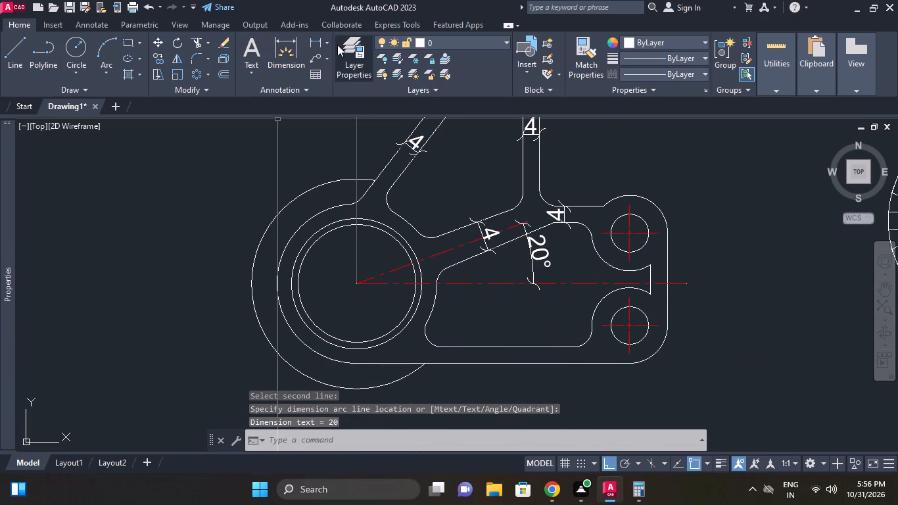
Add a vertical linear dimension for the thickness of the bottom wall below the lower opening of the front view.
{"action": "left_click", "coordinate": [314, 41]}
{"action": "left_click", "coordinate": [509, 366]}
{"action": "left_click", "coordinate": [509, 349]}
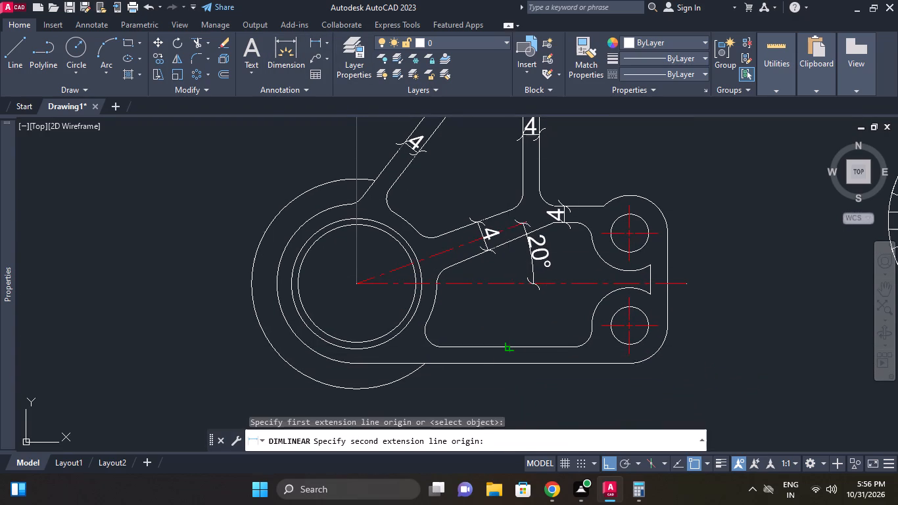
{"action": "left_click", "coordinate": [509, 345]}
Add a horizontal linear dimension from the large ring's center to the lower hole's center, placed below the part.
{"action": "middle_click_drag", "start_coordinate": [560, 317], "coordinate": [532, 305]}
{"action": "right_click", "coordinate": [654, 249]}
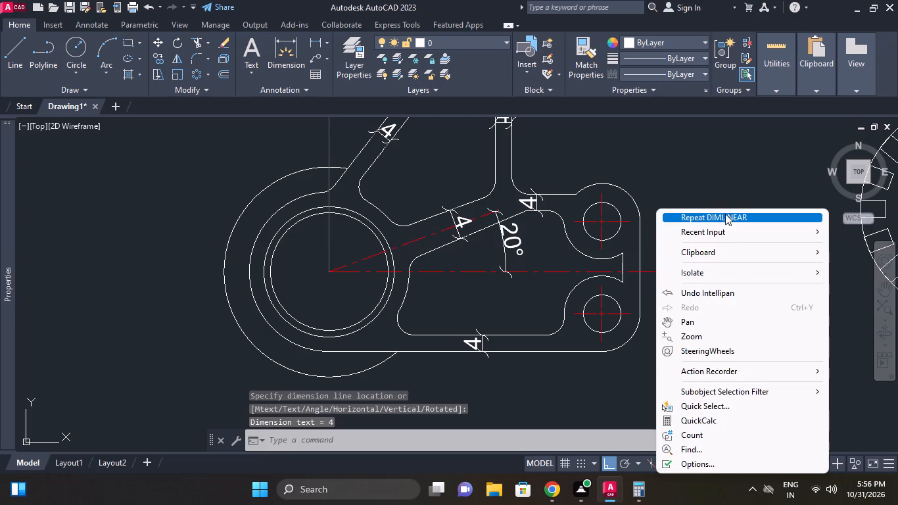
{"action": "left_click", "coordinate": [720, 217]}
{"action": "left_click", "coordinate": [323, 352]}
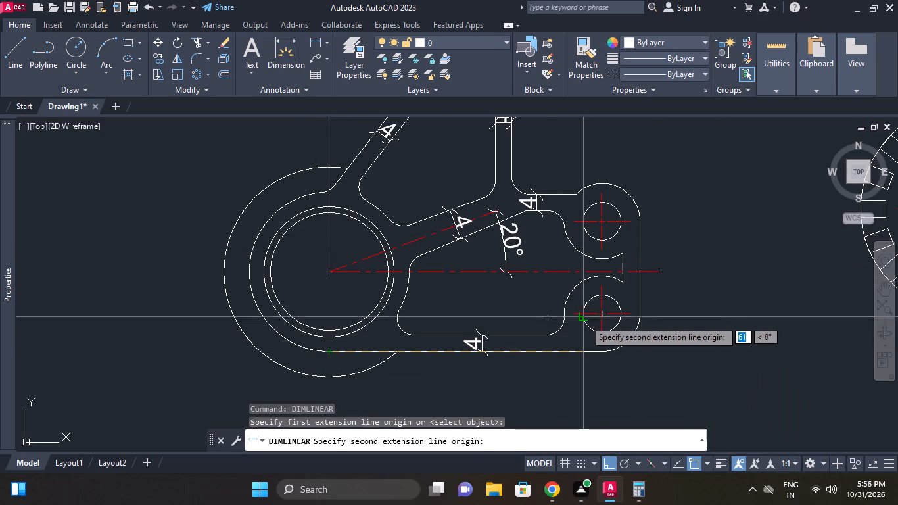
{"action": "left_click", "coordinate": [603, 331]}
{"action": "middle_click_drag", "start_coordinate": [571, 382], "coordinate": [571, 315]}
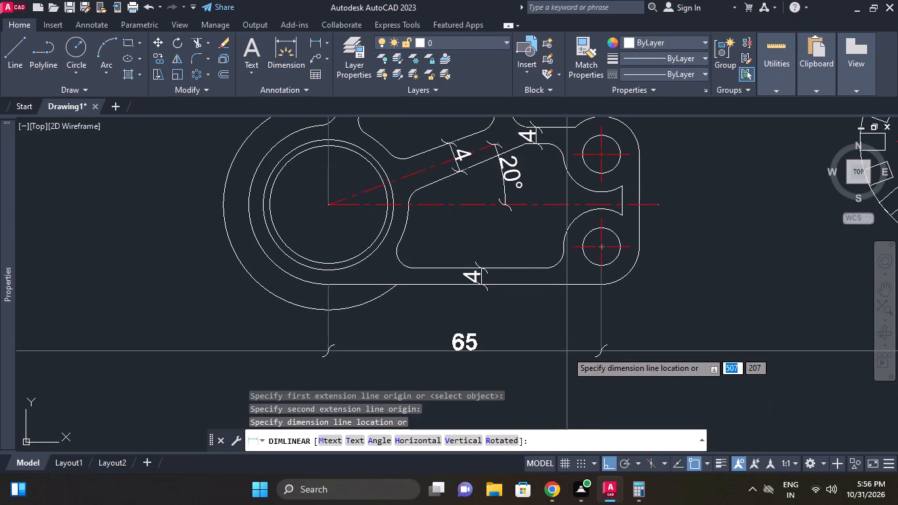
{"action": "left_click", "coordinate": [567, 362]}
Add a horizontal linear dimension from the large ring's center to the part's outer right edge, placed below the previous dimension.
{"action": "right_click", "coordinate": [676, 326]}
{"action": "left_click", "coordinate": [751, 64]}
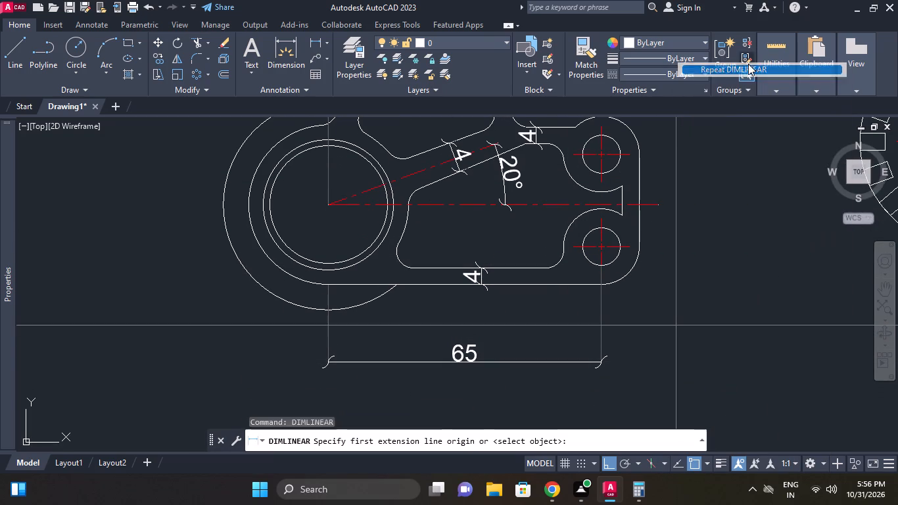
{"action": "left_click", "coordinate": [329, 286]}
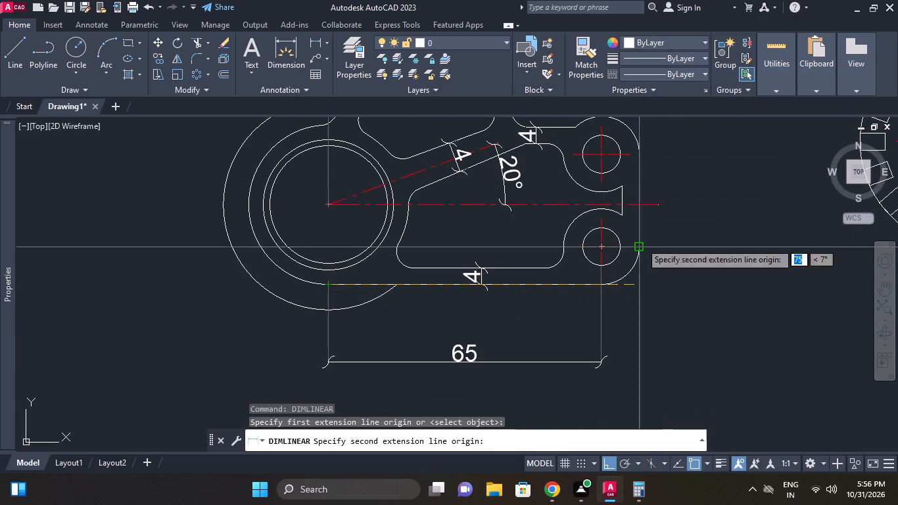
{"action": "left_click", "coordinate": [641, 243]}
{"action": "middle_click_drag", "start_coordinate": [621, 336], "coordinate": [626, 251]}
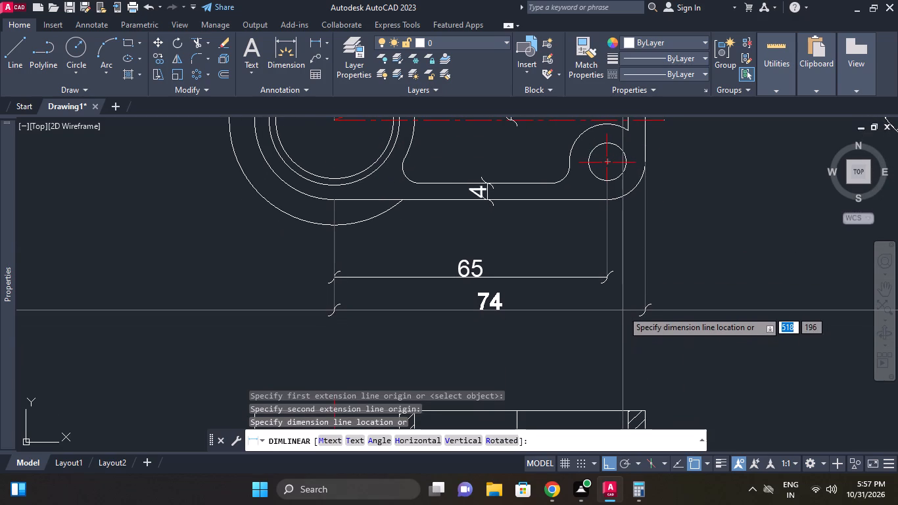
{"action": "left_click", "coordinate": [621, 312]}
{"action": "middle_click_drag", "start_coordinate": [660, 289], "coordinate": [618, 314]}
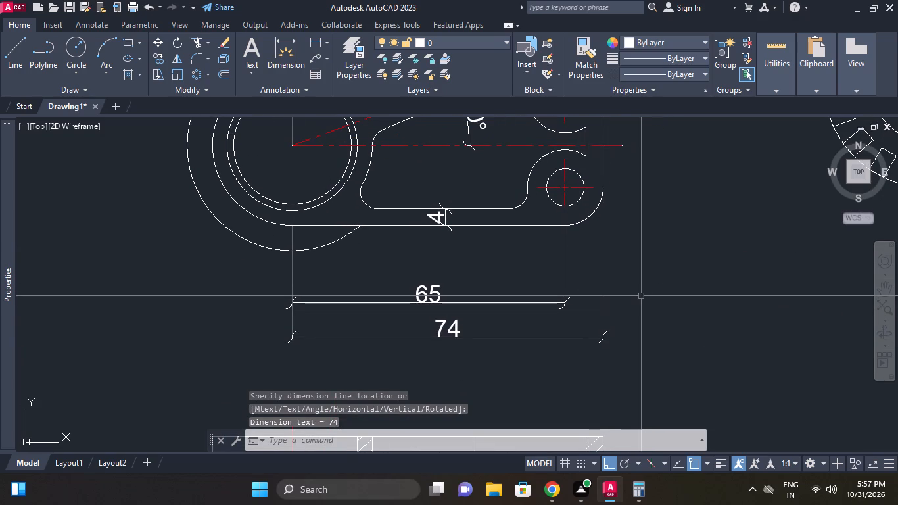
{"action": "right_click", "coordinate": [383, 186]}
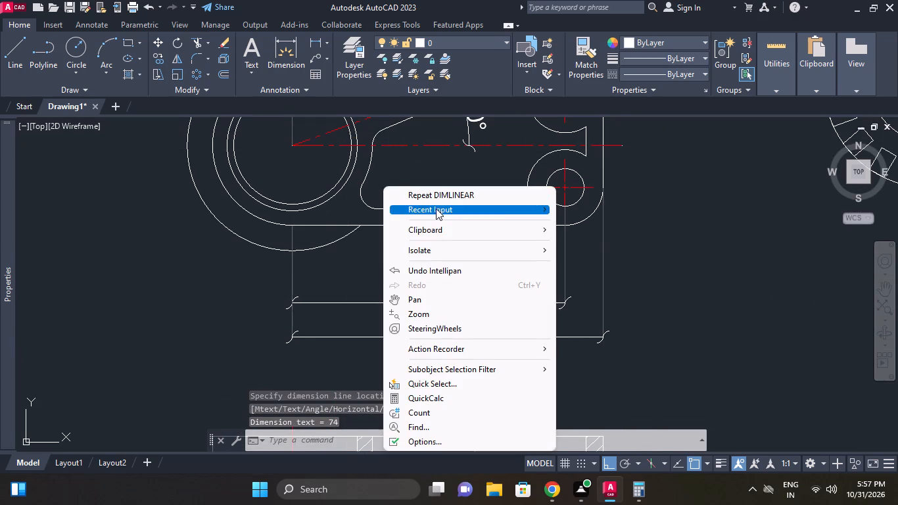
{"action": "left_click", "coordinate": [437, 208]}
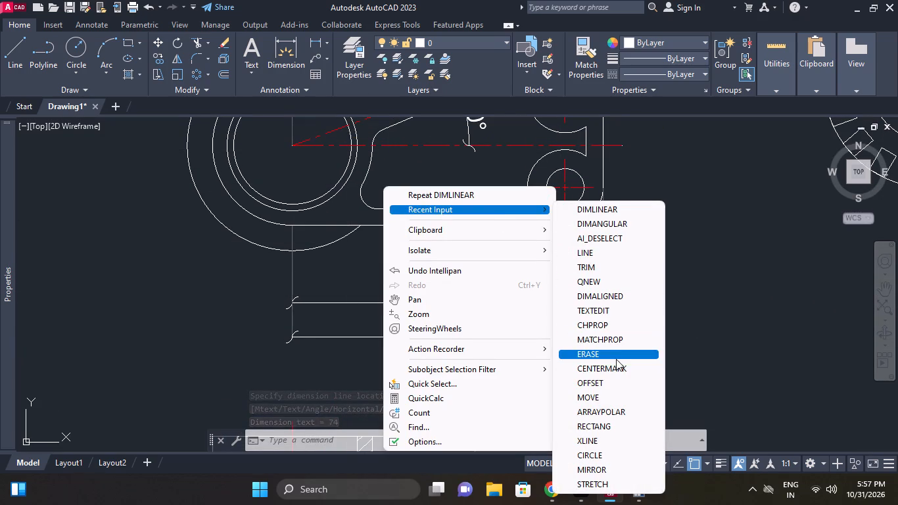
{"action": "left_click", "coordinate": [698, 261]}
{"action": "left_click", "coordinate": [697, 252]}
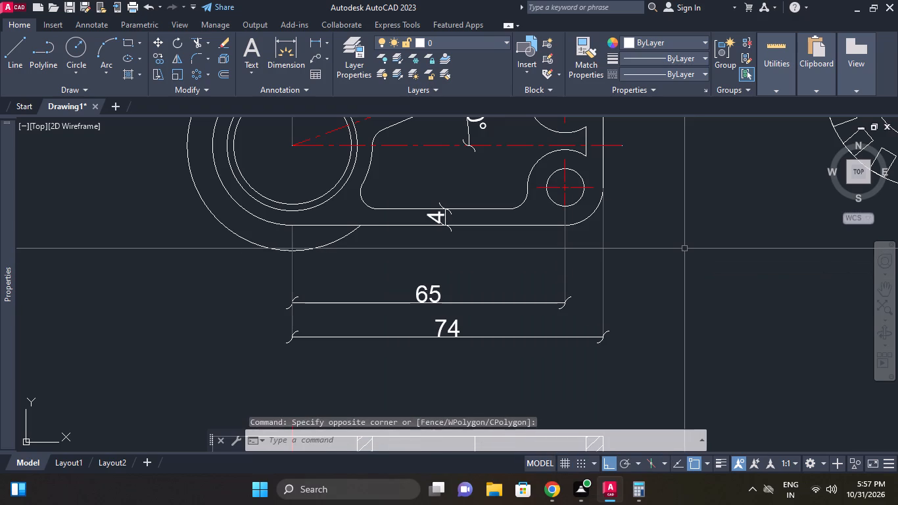
Add a radius dimension to the rounded outer corner around the lower hole, with its text outside the part.
{"action": "key", "text": "d"}
{"action": "type", "text": "IMR"}
{"action": "key", "text": "space"}
{"action": "scroll", "coordinate": [644, 311], "scroll_direction": "up", "scroll_amount": 1}
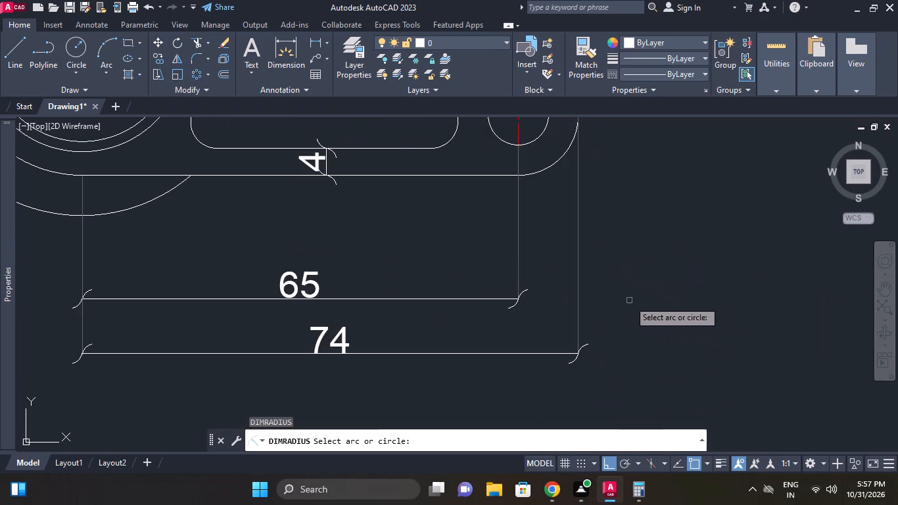
{"action": "left_click", "coordinate": [555, 160]}
{"action": "left_click", "coordinate": [615, 217]}
Add a diameter dimension to the upper small hole, with its text above and outside the part.
{"action": "middle_click_drag", "start_coordinate": [644, 178], "coordinate": [609, 274]}
{"action": "middle_click_drag", "start_coordinate": [659, 270], "coordinate": [665, 269]}
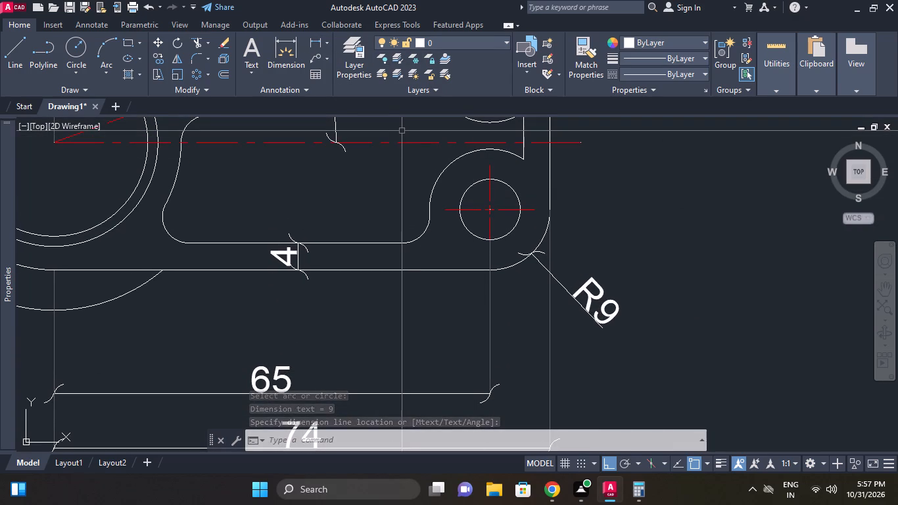
{"action": "type", "text": "DDI"}
{"action": "key", "text": "space"}
{"action": "scroll", "coordinate": [487, 131], "scroll_direction": "down", "scroll_amount": 1}
{"action": "middle_click_drag", "start_coordinate": [542, 173], "coordinate": [518, 231]}
{"action": "scroll", "coordinate": [518, 231], "scroll_direction": "down", "scroll_amount": 1}
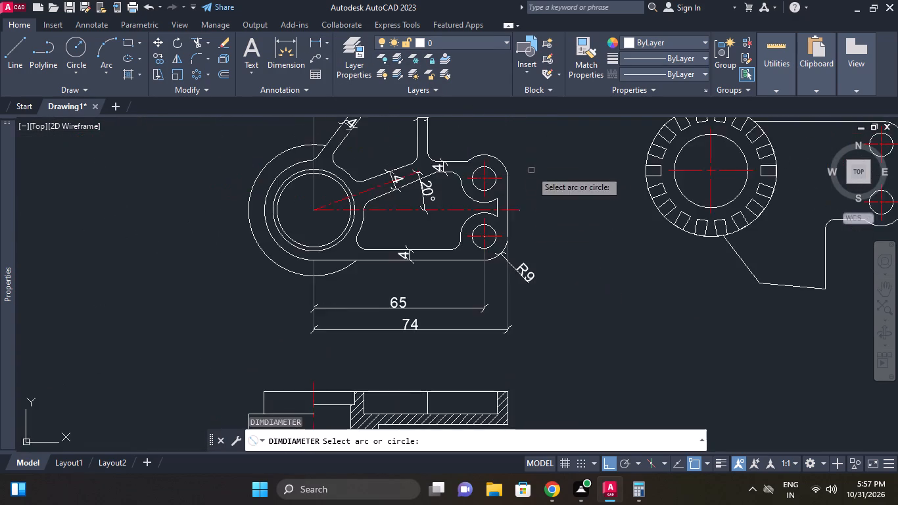
{"action": "middle_click_drag", "start_coordinate": [530, 182], "coordinate": [511, 228]}
{"action": "left_click", "coordinate": [475, 219]}
{"action": "left_click", "coordinate": [496, 184]}
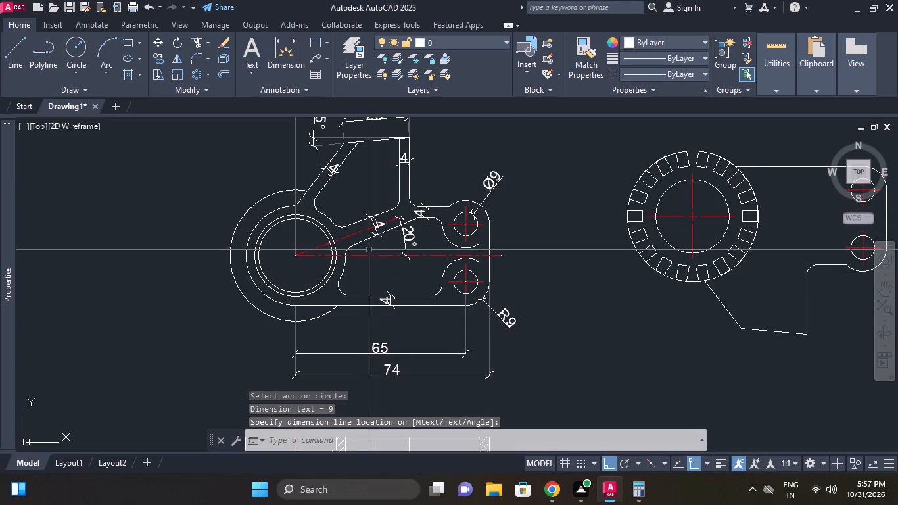
Add a radius dimension to the lower left fillet of the lower opening, with its text inside the opening.
{"action": "right_click", "coordinate": [540, 153]}
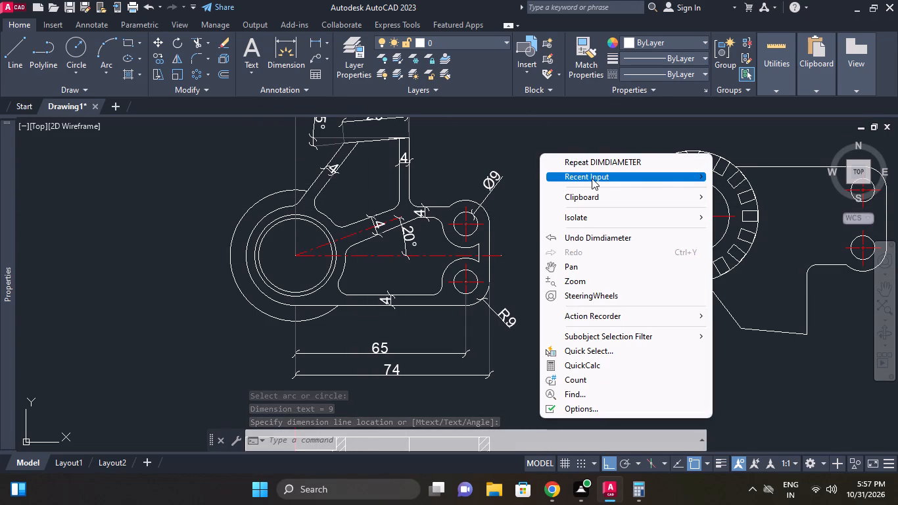
{"action": "left_click", "coordinate": [592, 180]}
{"action": "left_click", "coordinate": [756, 193]}
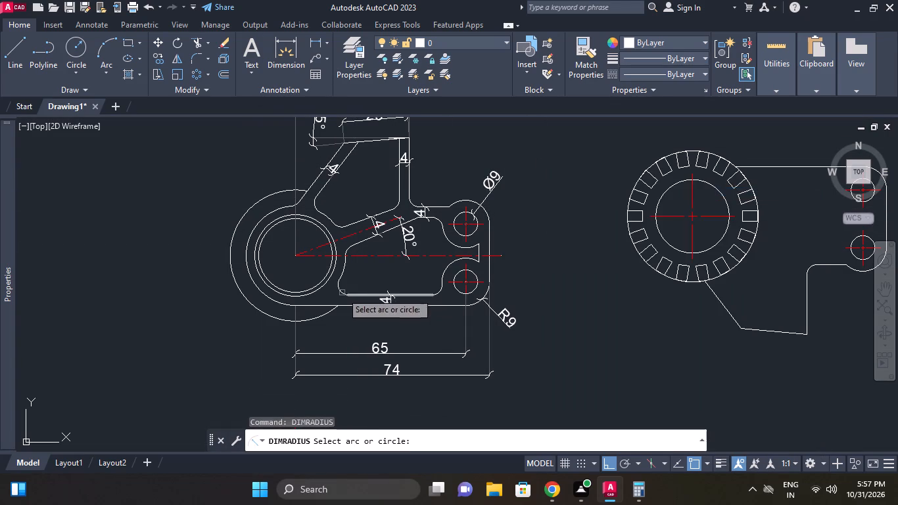
{"action": "left_click", "coordinate": [338, 292]}
{"action": "left_click", "coordinate": [343, 287]}
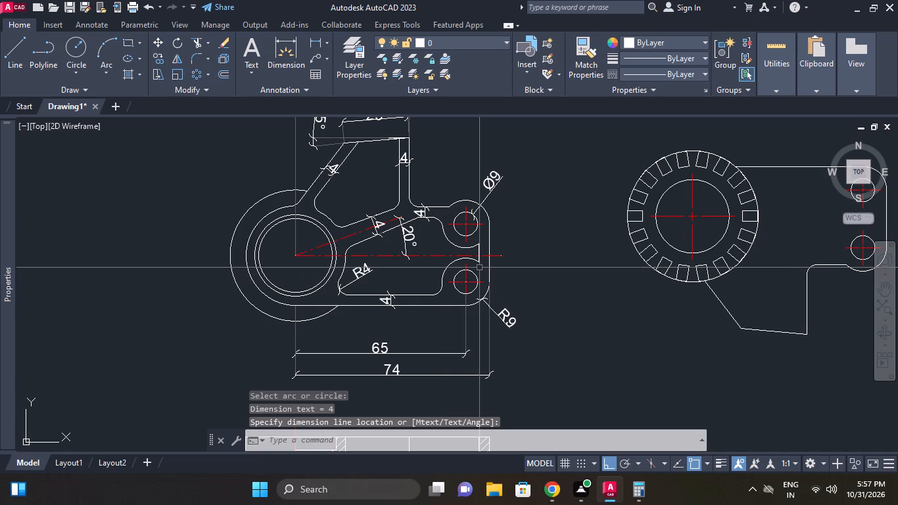
Add a diameter dimension to the outermost arc of the large ring, with its text outside at the upper left.
{"action": "right_click", "coordinate": [511, 253]}
{"action": "left_click", "coordinate": [573, 236]}
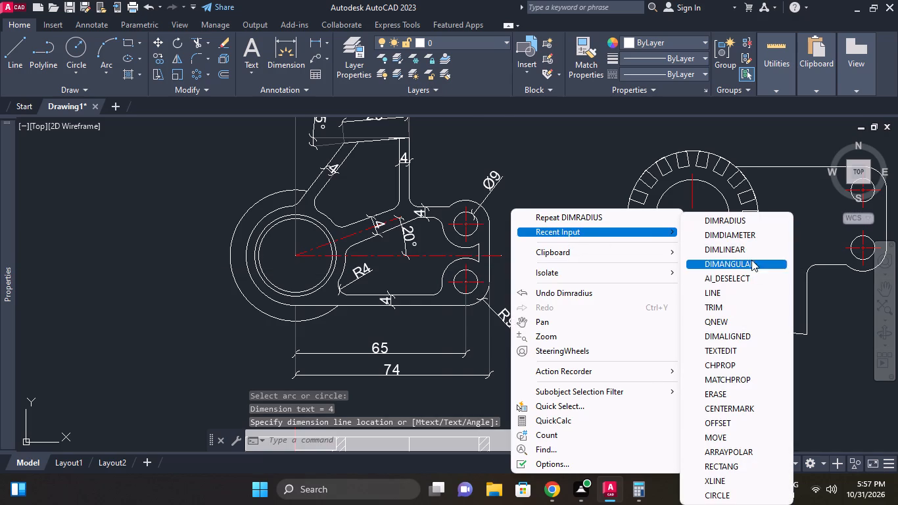
{"action": "left_click", "coordinate": [741, 233]}
{"action": "left_click", "coordinate": [256, 203]}
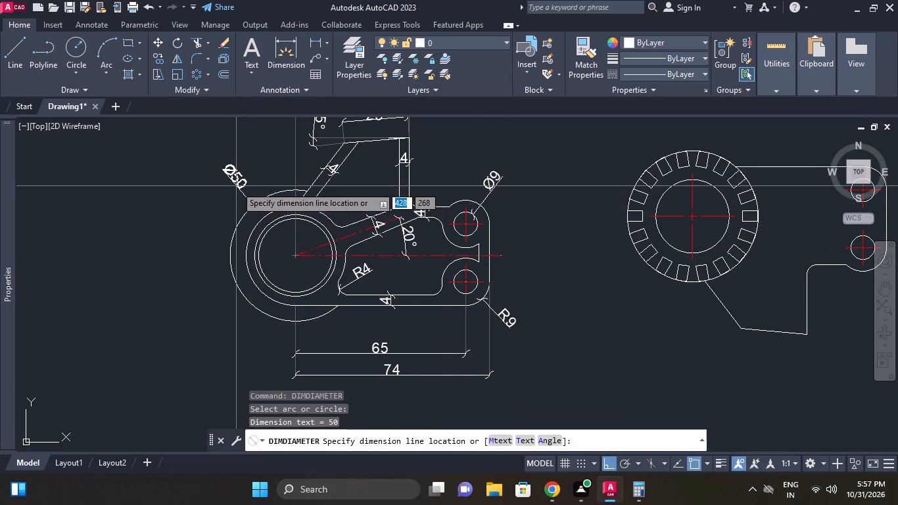
{"action": "left_click", "coordinate": [236, 186]}
Add a diameter dimension to the large ring's second arc, just inside the outermost one, with its text to the left of the part.
{"action": "right_click", "coordinate": [148, 203]}
{"action": "left_click", "coordinate": [187, 217]}
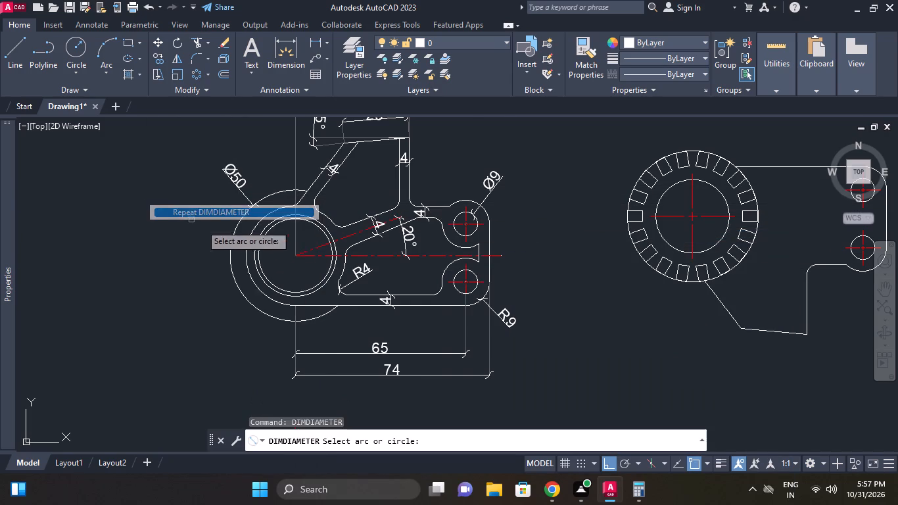
{"action": "left_click", "coordinate": [256, 224]}
{"action": "left_click", "coordinate": [161, 224]}
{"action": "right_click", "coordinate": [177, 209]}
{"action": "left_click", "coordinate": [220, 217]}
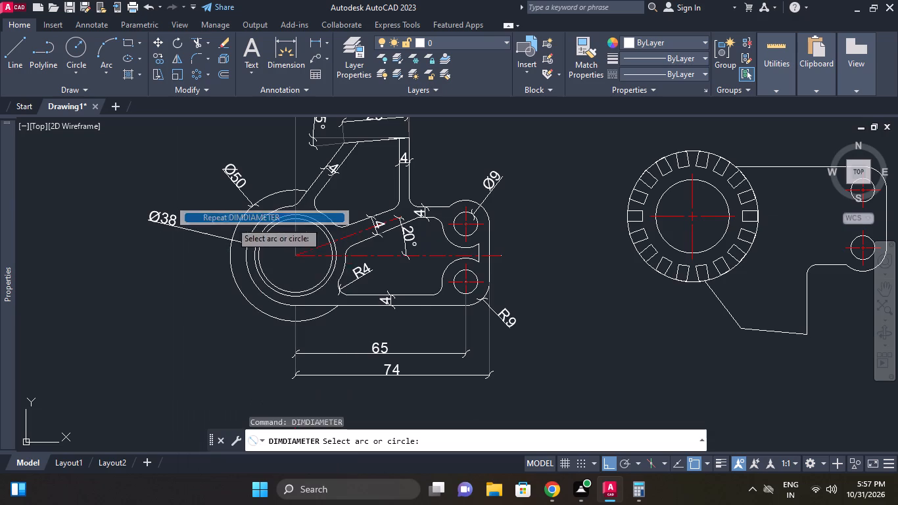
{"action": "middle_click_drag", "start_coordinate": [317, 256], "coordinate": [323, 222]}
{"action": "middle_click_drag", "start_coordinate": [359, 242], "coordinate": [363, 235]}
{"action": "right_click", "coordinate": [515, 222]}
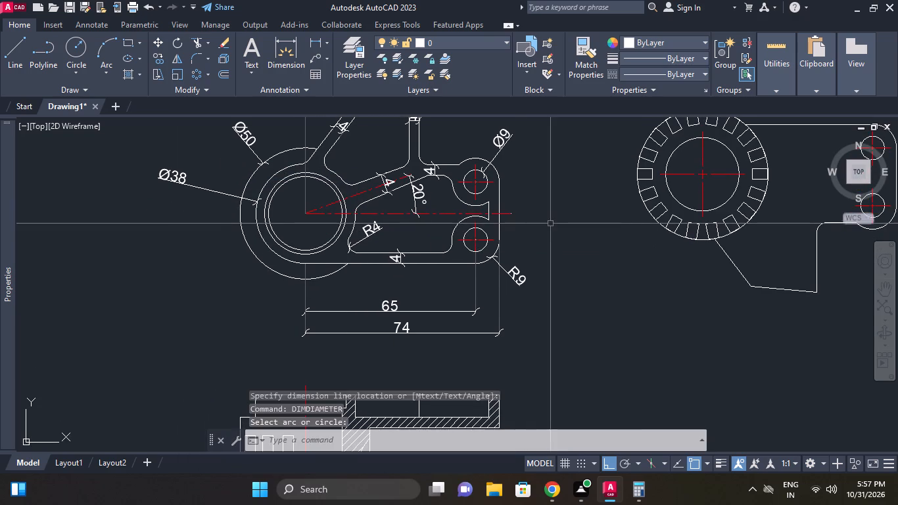
Add a vertical linear dimension from the bottom edge to the lower hole's center, placed to the right of the part.
{"action": "left_click", "coordinate": [314, 41]}
{"action": "left_click", "coordinate": [476, 267]}
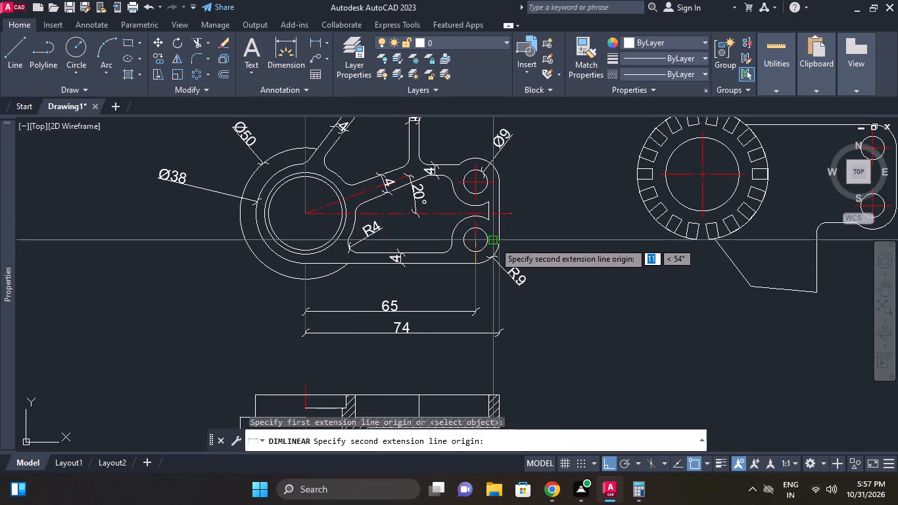
{"action": "left_click", "coordinate": [494, 242]}
{"action": "left_click", "coordinate": [544, 256]}
Continue the vertical dimension from the lower hole's center to the upper hole's center, and end the Dimension command.
{"action": "left_click", "coordinate": [303, 52]}
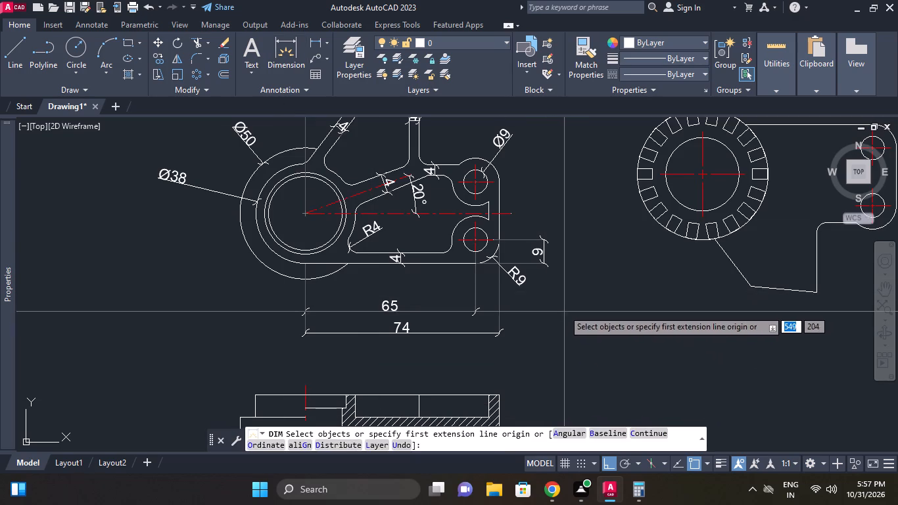
{"action": "left_click", "coordinate": [532, 239]}
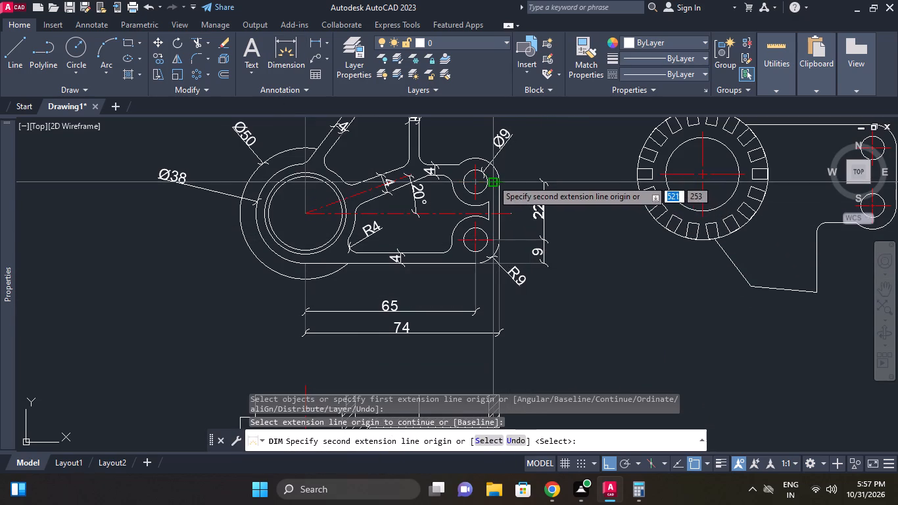
{"action": "left_click", "coordinate": [492, 180]}
{"action": "right_click", "coordinate": [535, 170]}
{"action": "left_click", "coordinate": [552, 179]}
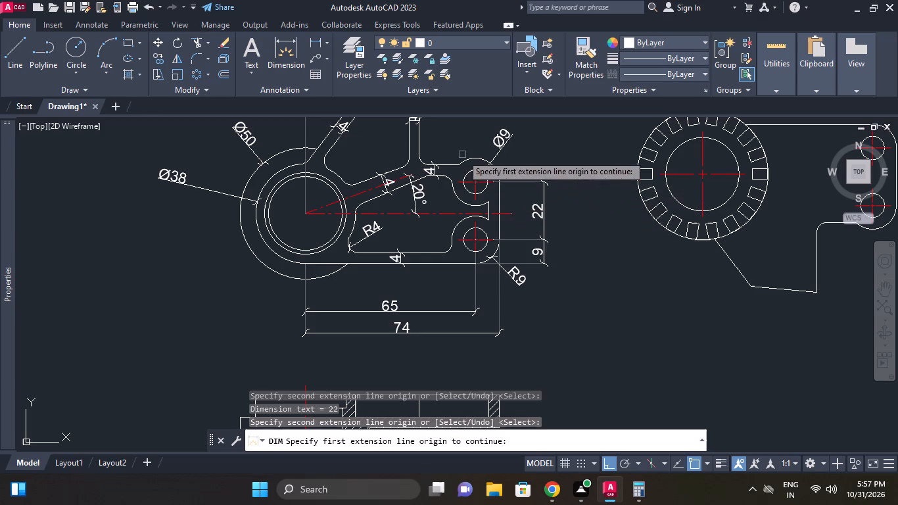
{"action": "right_click", "coordinate": [130, 119]}
{"action": "left_click", "coordinate": [118, 137]}
{"action": "left_click", "coordinate": [95, 143]}
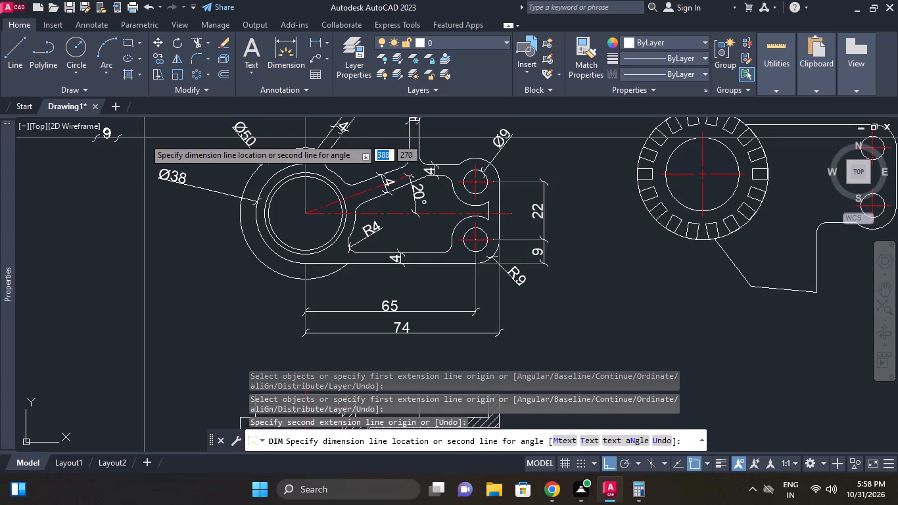
{"action": "right_click", "coordinate": [142, 139]}
{"action": "left_click", "coordinate": [143, 151]}
{"action": "left_click", "coordinate": [169, 150]}
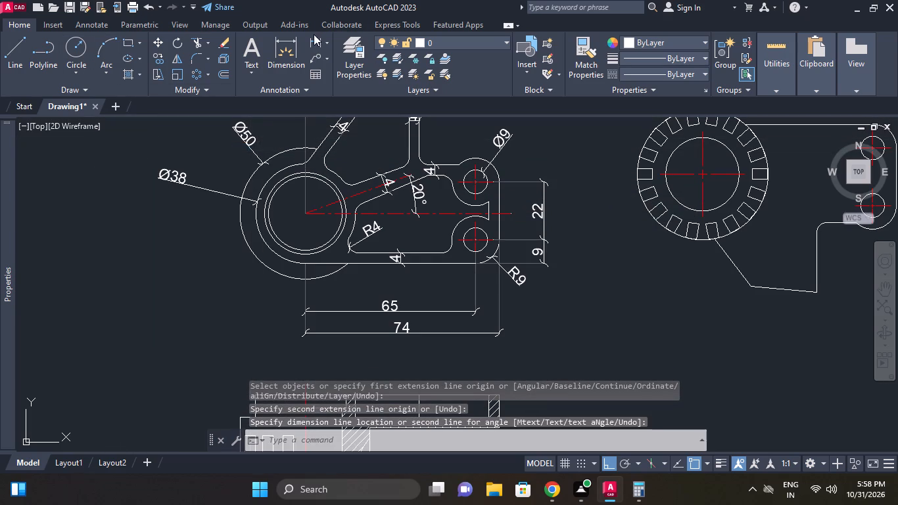
Add a vertical linear dimension from the bottom edge to the top edge beside the upper hole, placed outside the hole-spacing dimensions.
{"action": "left_click", "coordinate": [314, 34]}
{"action": "left_click", "coordinate": [312, 47]}
{"action": "scroll", "coordinate": [489, 246], "scroll_direction": "up", "scroll_amount": 1}
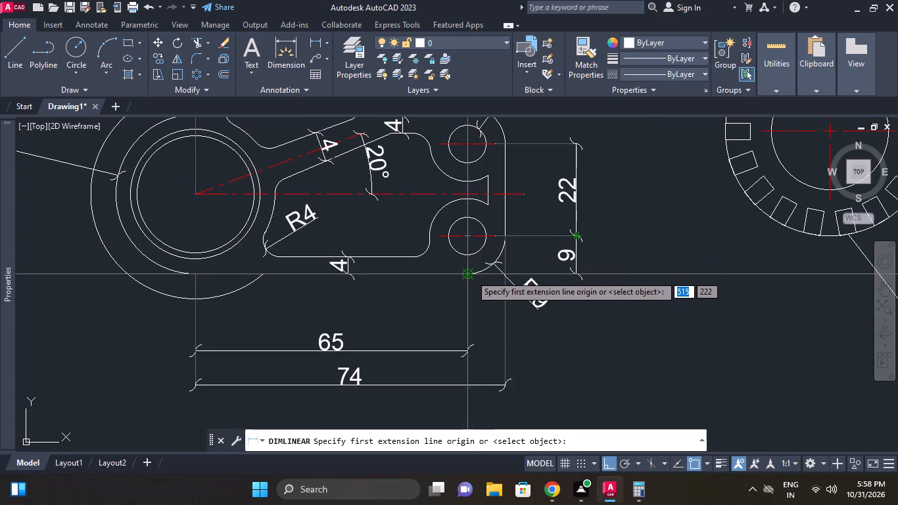
{"action": "left_click", "coordinate": [471, 275]}
{"action": "middle_click_drag", "start_coordinate": [517, 222], "coordinate": [498, 293]}
{"action": "left_click", "coordinate": [421, 189]}
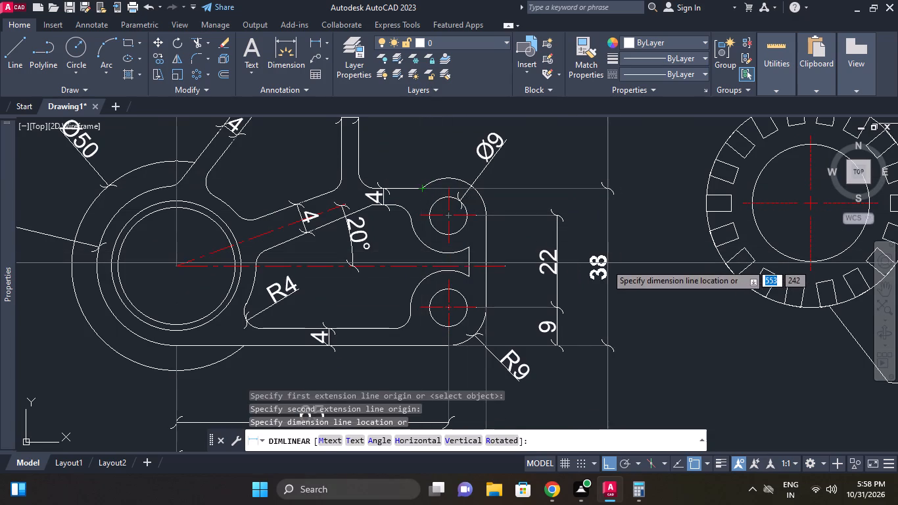
{"action": "left_click", "coordinate": [605, 264]}
Set the precision of the outer vertical dimension to the right of the part to one decimal place (0.0).
{"action": "left_click", "coordinate": [594, 265]}
{"action": "right_click", "coordinate": [595, 226]}
{"action": "left_click", "coordinate": [641, 133]}
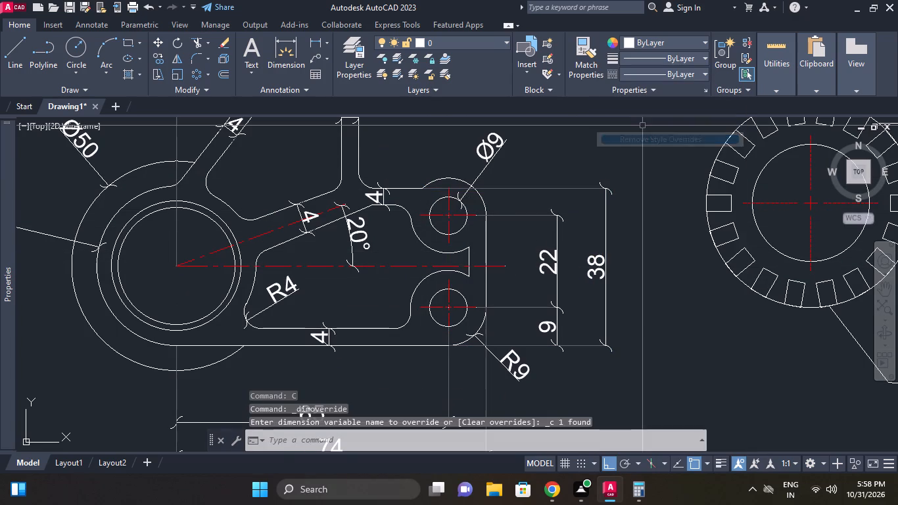
{"action": "left_click", "coordinate": [608, 206]}
{"action": "right_click", "coordinate": [586, 181]}
{"action": "left_click", "coordinate": [641, 120]}
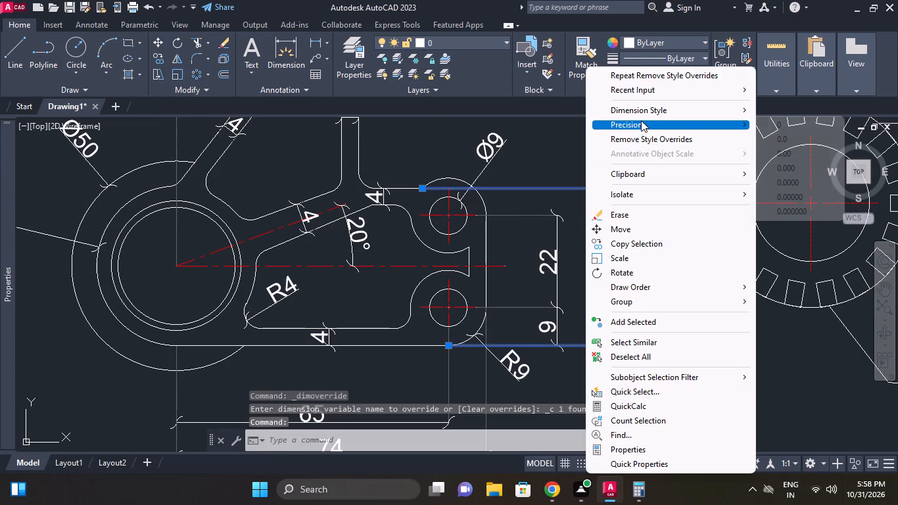
{"action": "left_click", "coordinate": [765, 135]}
Add a vertical linear dimension from the upright arm's top corner to the front view's bottom edge, placed outside the other vertical dimensions.
{"action": "middle_click_drag", "start_coordinate": [653, 156], "coordinate": [594, 164]}
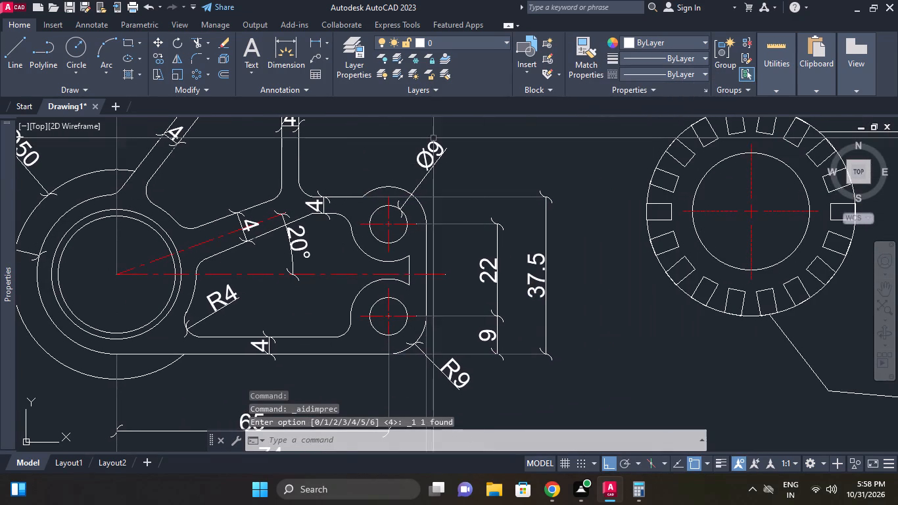
{"action": "left_click", "coordinate": [318, 47]}
{"action": "scroll", "coordinate": [336, 133], "scroll_direction": "down", "scroll_amount": 1}
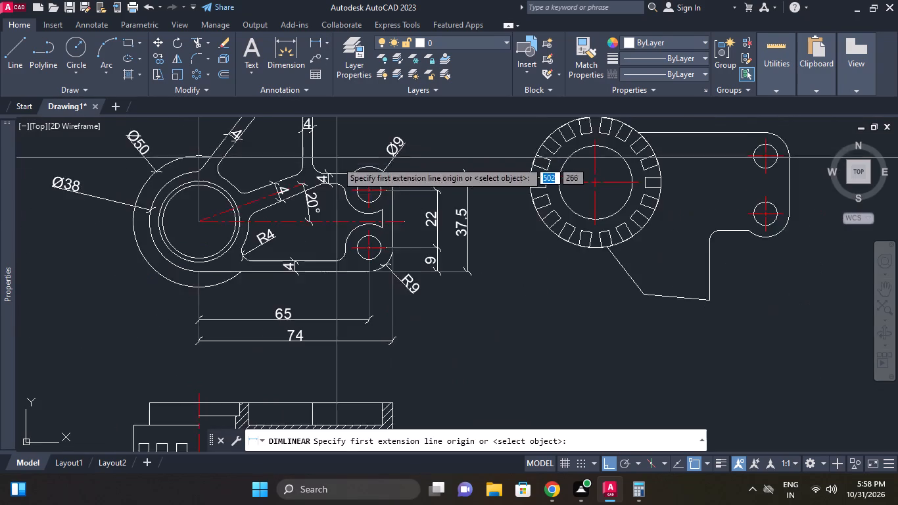
{"action": "middle_click_drag", "start_coordinate": [337, 170], "coordinate": [342, 246]}
{"action": "left_click", "coordinate": [318, 179]}
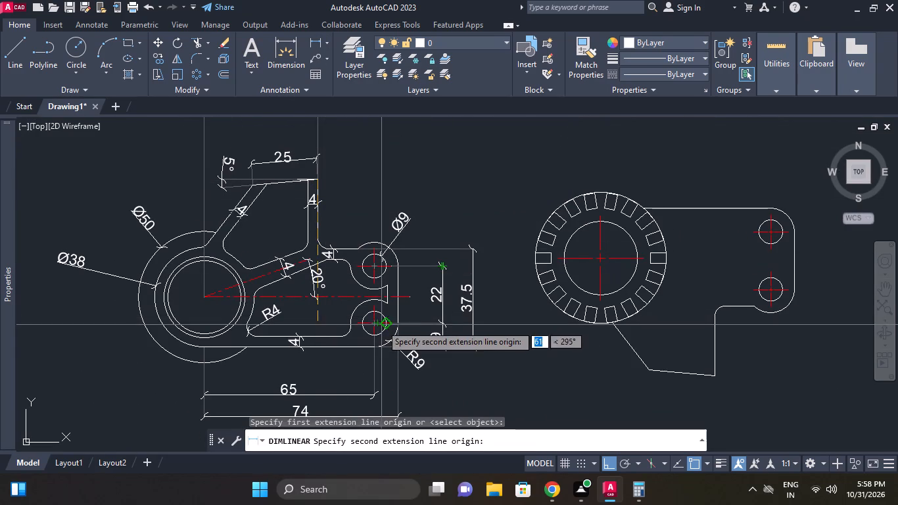
{"action": "left_click", "coordinate": [375, 350]}
{"action": "left_click", "coordinate": [497, 310]}
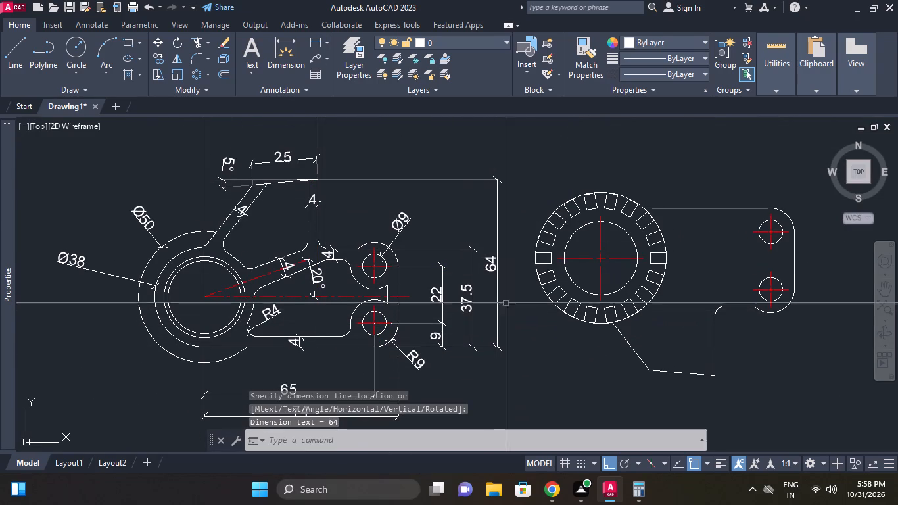
Move the whole notched outline view horizontally farther away from the front view's vertical dimensions.
{"action": "scroll", "coordinate": [531, 217], "scroll_direction": "up", "scroll_amount": 1}
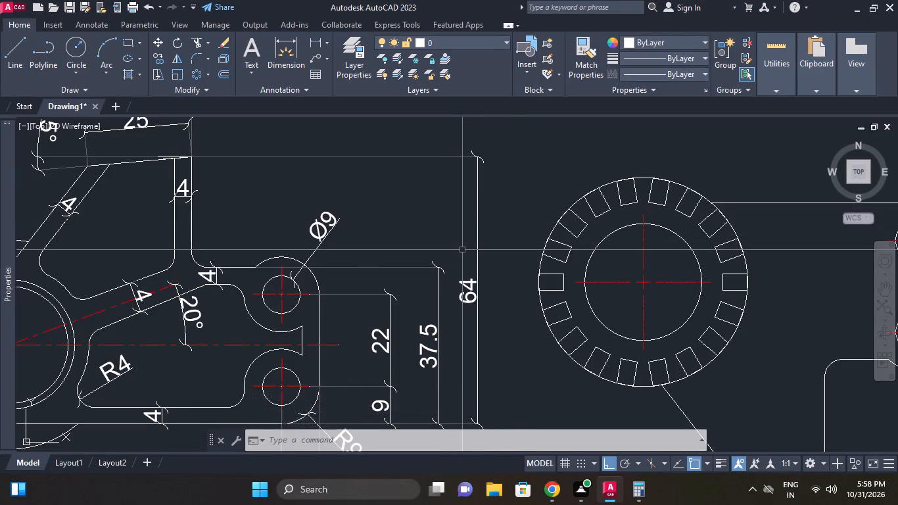
{"action": "scroll", "coordinate": [462, 250], "scroll_direction": "down", "scroll_amount": 3}
{"action": "middle_click_drag", "start_coordinate": [462, 250], "coordinate": [462, 241]}
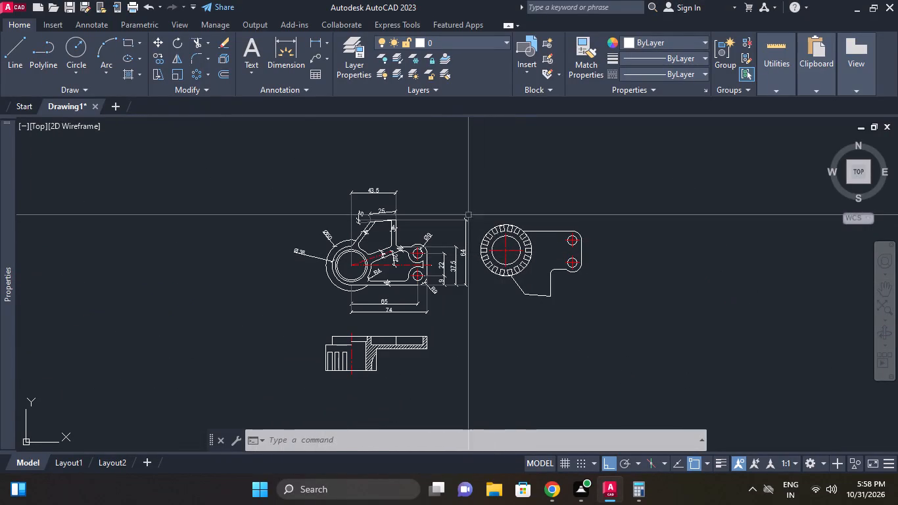
{"action": "left_click", "coordinate": [463, 212]}
{"action": "left_click", "coordinate": [600, 307]}
{"action": "right_click", "coordinate": [564, 227]}
{"action": "left_click", "coordinate": [613, 252]}
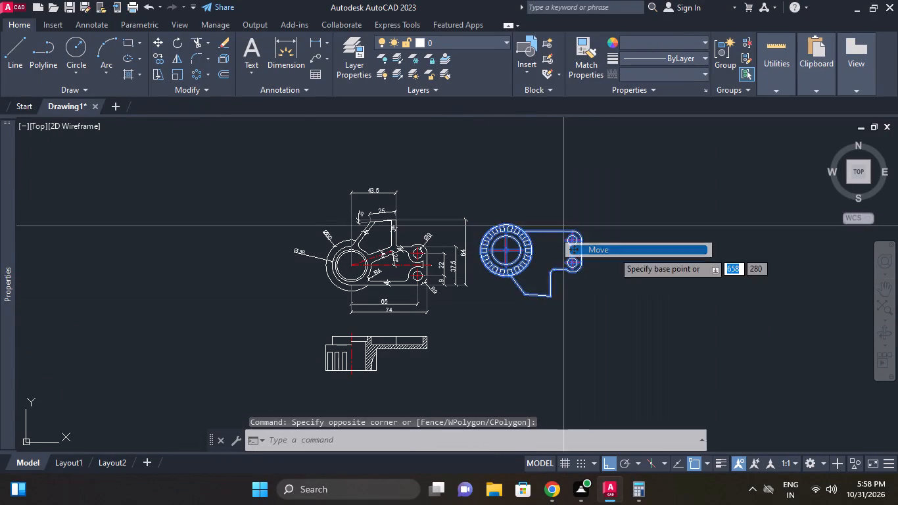
{"action": "left_click", "coordinate": [623, 255]}
{"action": "left_click", "coordinate": [661, 252]}
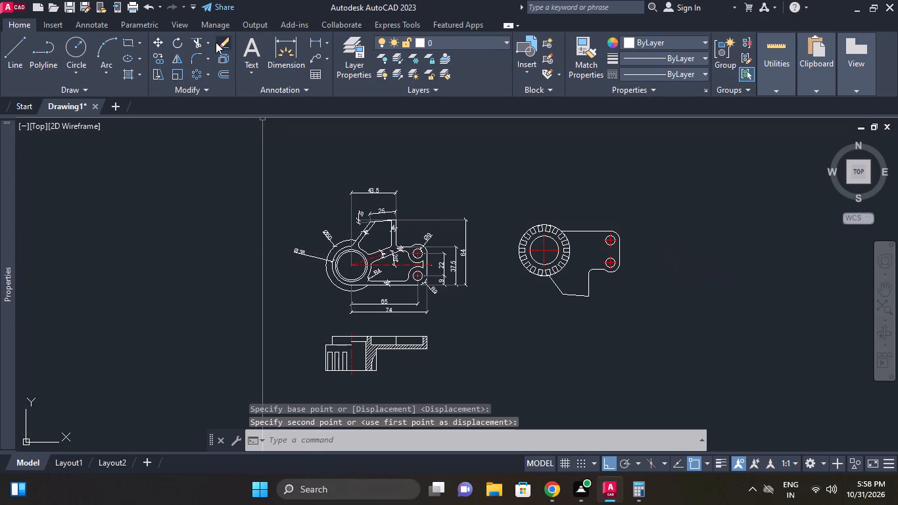
Add a vertical linear dimension across the width of the leftmost notch in the notched outline view, placed outside the ring.
{"action": "left_click", "coordinate": [316, 43]}
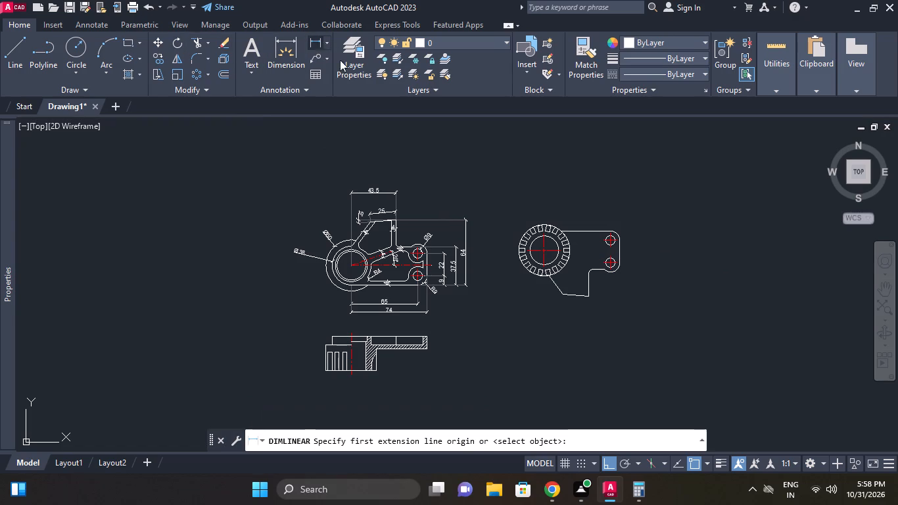
{"action": "scroll", "coordinate": [549, 193], "scroll_direction": "up", "scroll_amount": 1}
{"action": "scroll", "coordinate": [508, 282], "scroll_direction": "up", "scroll_amount": 3}
{"action": "left_click", "coordinate": [480, 310]}
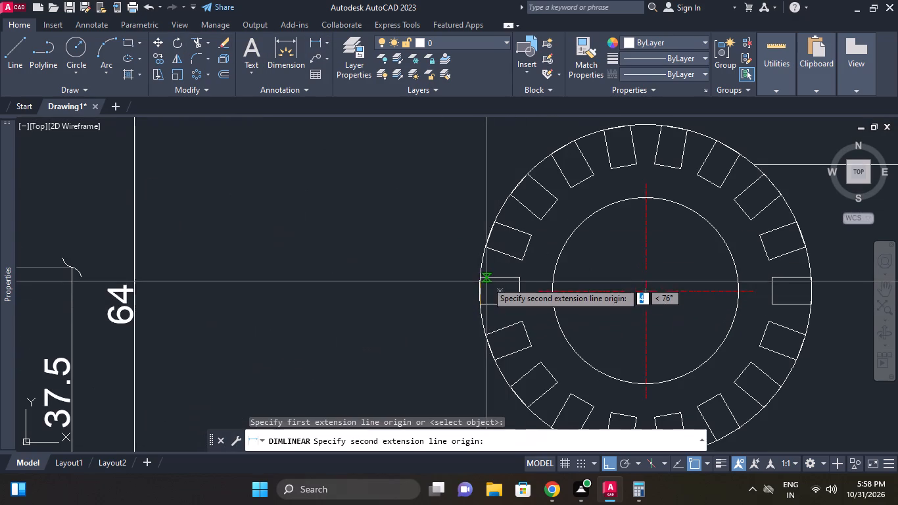
{"action": "left_click", "coordinate": [483, 280]}
{"action": "left_click", "coordinate": [428, 282]}
Edit the notch dimension's text to read "18-4 DEPTH" and end the text editing.
{"action": "double_click", "coordinate": [416, 289]}
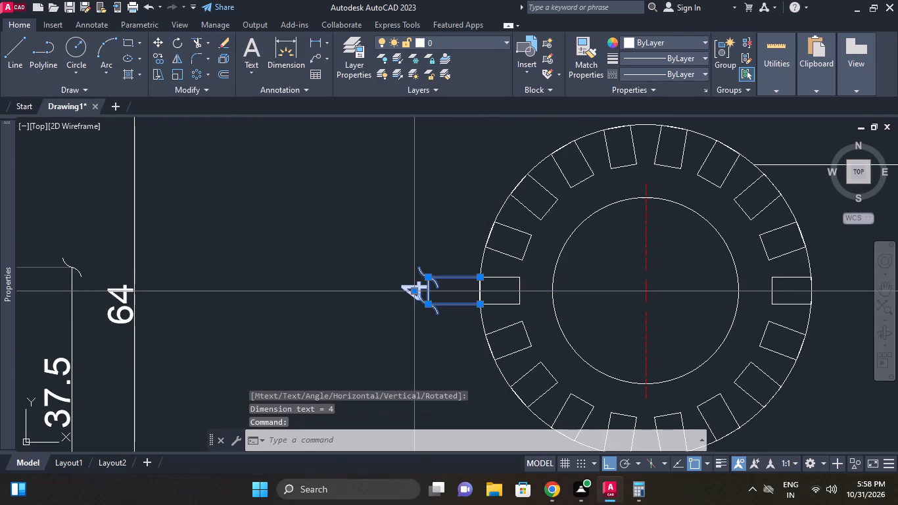
{"action": "type", "text": "18"}
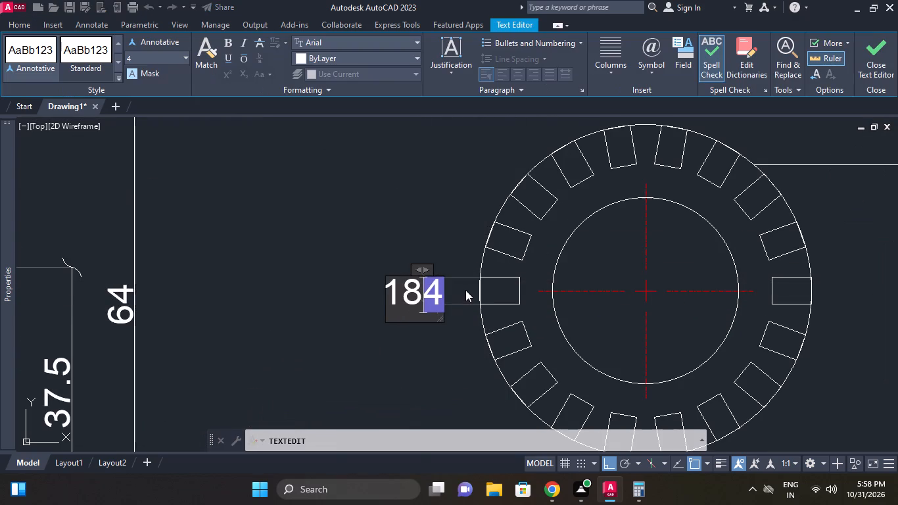
{"action": "key", "text": "minus"}
{"action": "key", "text": "Right"}
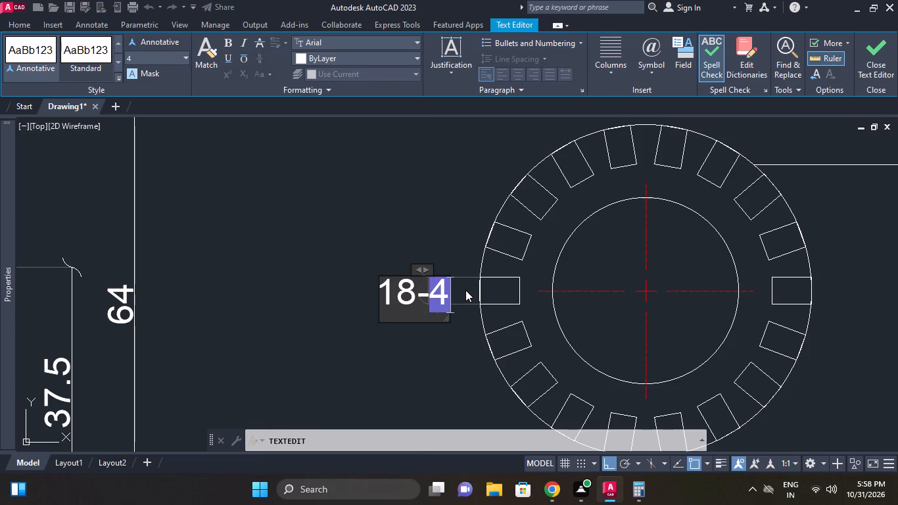
{"action": "key", "text": "space"}
{"action": "type", "text": "DE"}
{"action": "type", "text": "PTH"}
{"action": "left_click", "coordinate": [365, 161]}
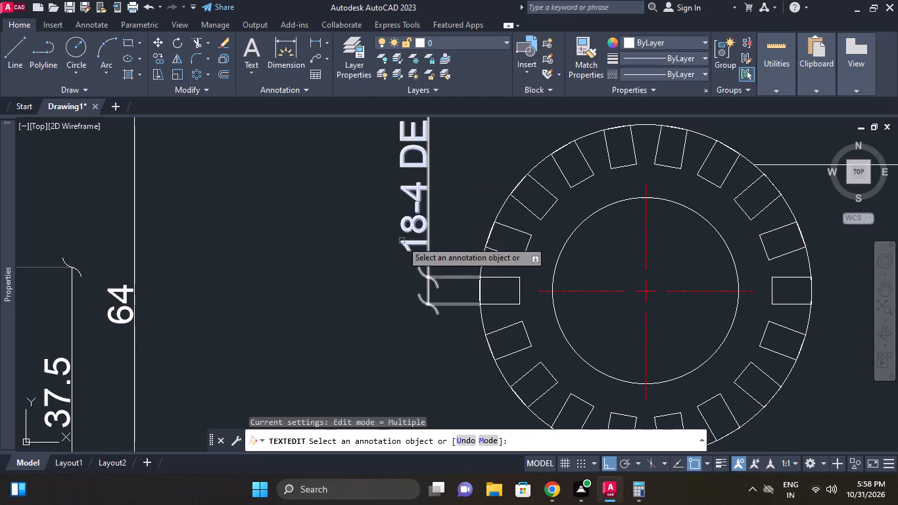
{"action": "scroll", "coordinate": [449, 256], "scroll_direction": "down", "scroll_amount": 2}
{"action": "right_click", "coordinate": [483, 193]}
{"action": "left_click", "coordinate": [531, 200]}
Add a vertical linear dimension for the half-section view's overall height, from bottom edge to top edge, placed left of the part.
{"action": "middle_click_drag", "start_coordinate": [542, 207], "coordinate": [561, 162]}
{"action": "scroll", "coordinate": [542, 206], "scroll_direction": "down", "scroll_amount": 1}
{"action": "middle_click_drag", "start_coordinate": [390, 271], "coordinate": [458, 255]}
{"action": "scroll", "coordinate": [446, 282], "scroll_direction": "down", "scroll_amount": 1}
{"action": "middle_click", "coordinate": [446, 282]}
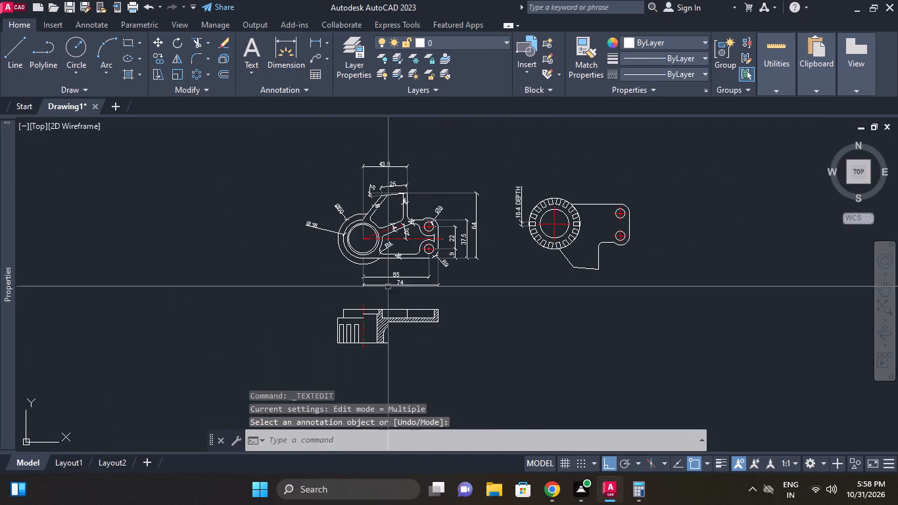
{"action": "left_click", "coordinate": [316, 42]}
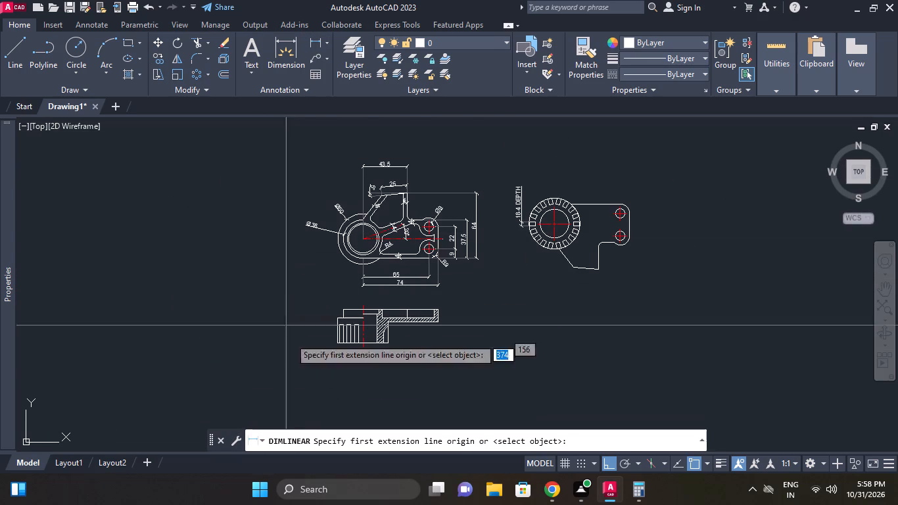
{"action": "scroll", "coordinate": [383, 352], "scroll_direction": "up", "scroll_amount": 3}
{"action": "left_click", "coordinate": [243, 330]}
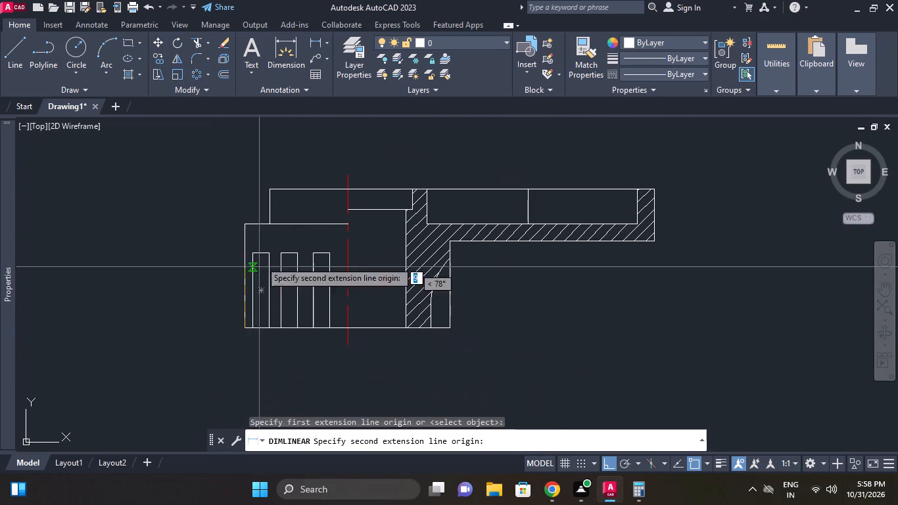
{"action": "left_click", "coordinate": [268, 188]}
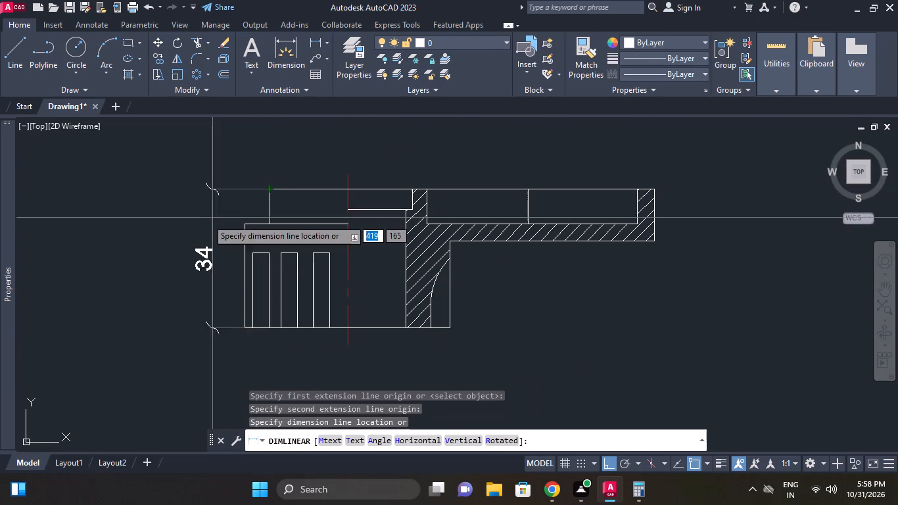
{"action": "left_click", "coordinate": [196, 224]}
Set the precision of the half-section view's overall height dimension to one decimal place (0.0).
{"action": "left_click", "coordinate": [181, 269]}
{"action": "right_click", "coordinate": [177, 230]}
{"action": "left_click", "coordinate": [224, 132]}
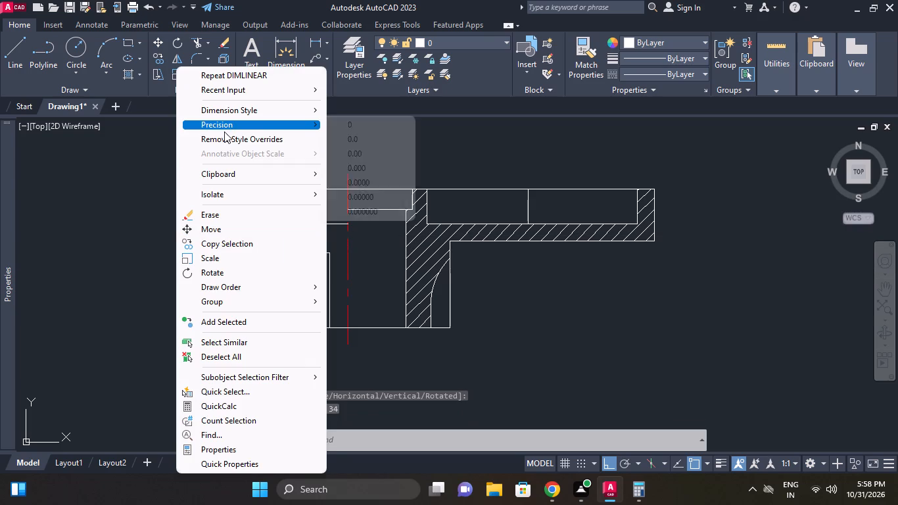
{"action": "left_click", "coordinate": [345, 137]}
Add a vertical linear dimension from the half-section view's left shoulder to its top edge, placed inside the overall height dimension.
{"action": "right_click", "coordinate": [578, 168]}
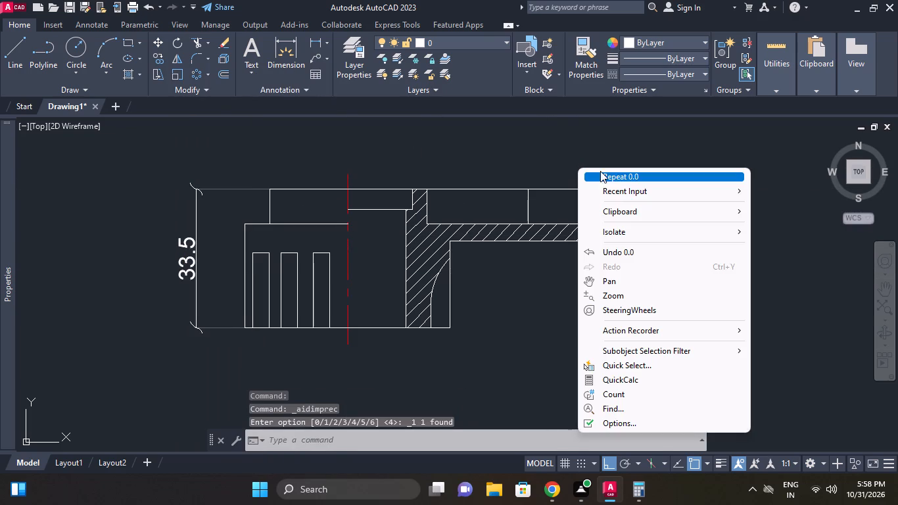
{"action": "left_click", "coordinate": [618, 188]}
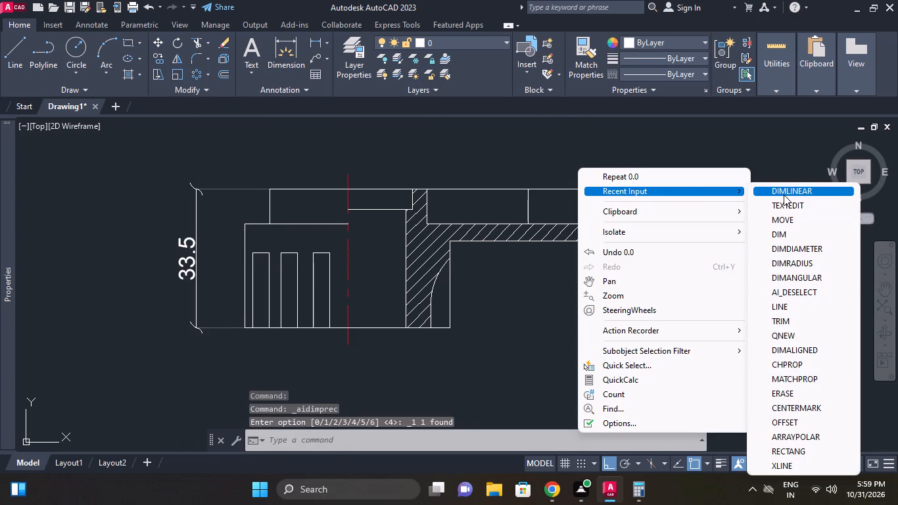
{"action": "left_click", "coordinate": [784, 195]}
{"action": "left_click", "coordinate": [240, 223]}
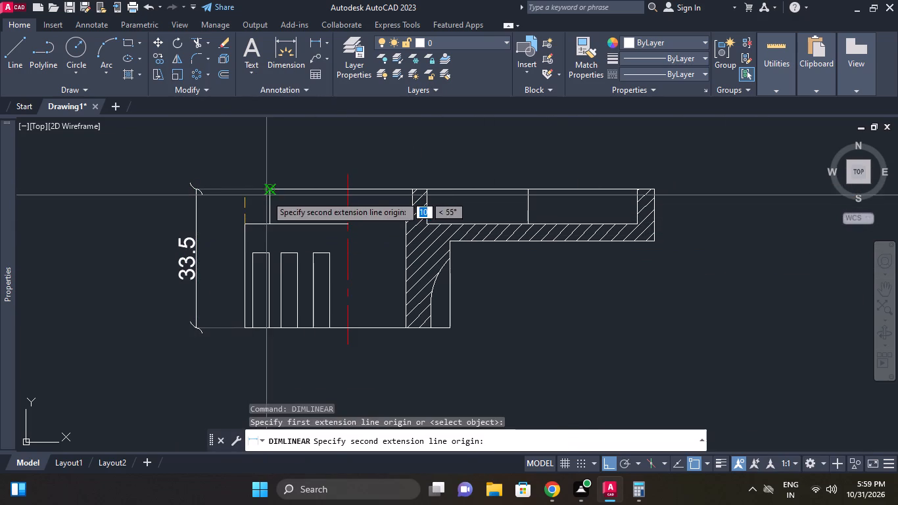
{"action": "left_click", "coordinate": [269, 191]}
{"action": "left_click", "coordinate": [225, 213]}
Set the precision of the shoulder-to-top dimension in the half-section view to one decimal place (0.0).
{"action": "left_click", "coordinate": [221, 206]}
{"action": "right_click", "coordinate": [225, 203]}
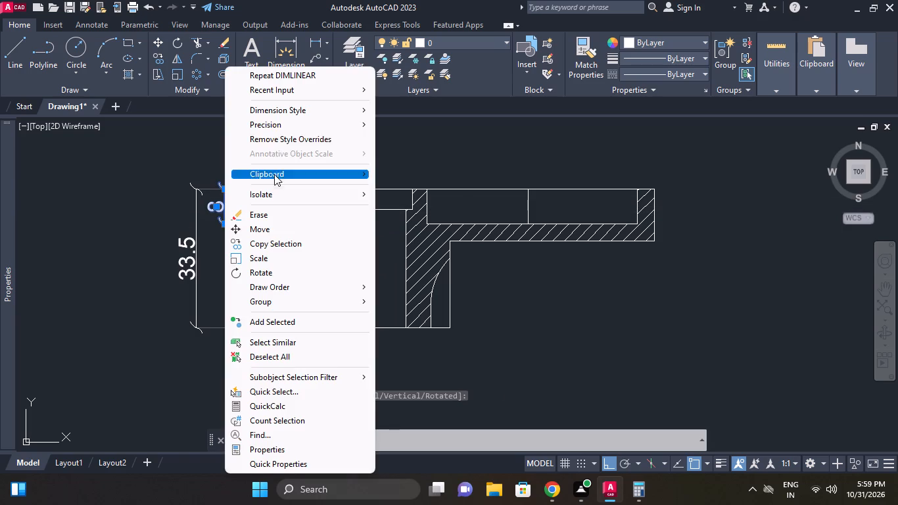
{"action": "left_click", "coordinate": [287, 131]}
{"action": "left_click", "coordinate": [404, 135]}
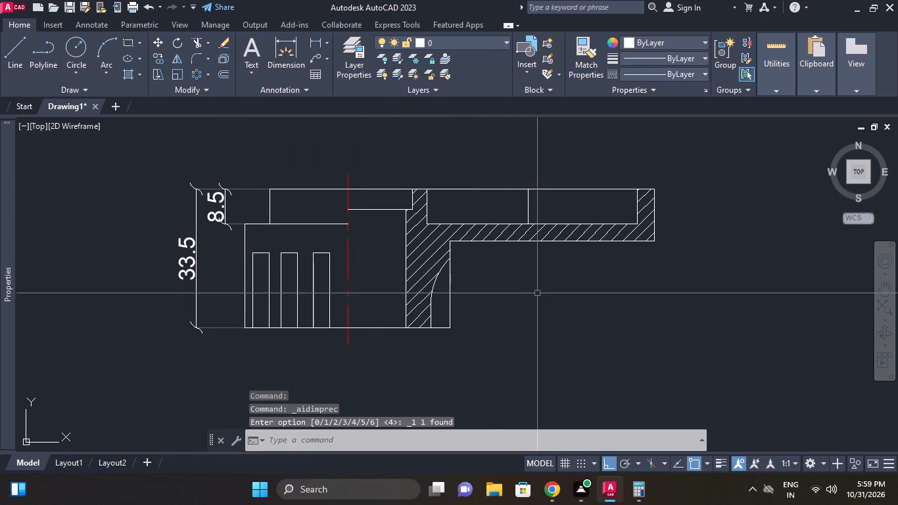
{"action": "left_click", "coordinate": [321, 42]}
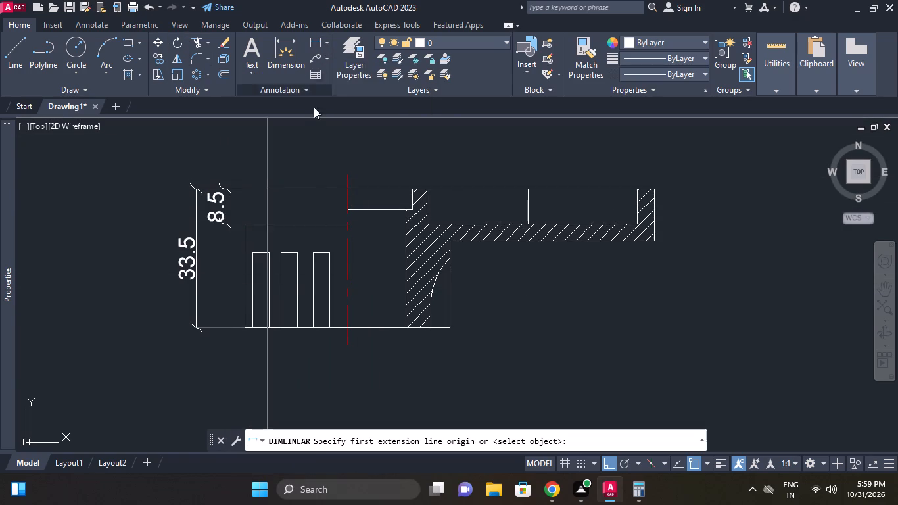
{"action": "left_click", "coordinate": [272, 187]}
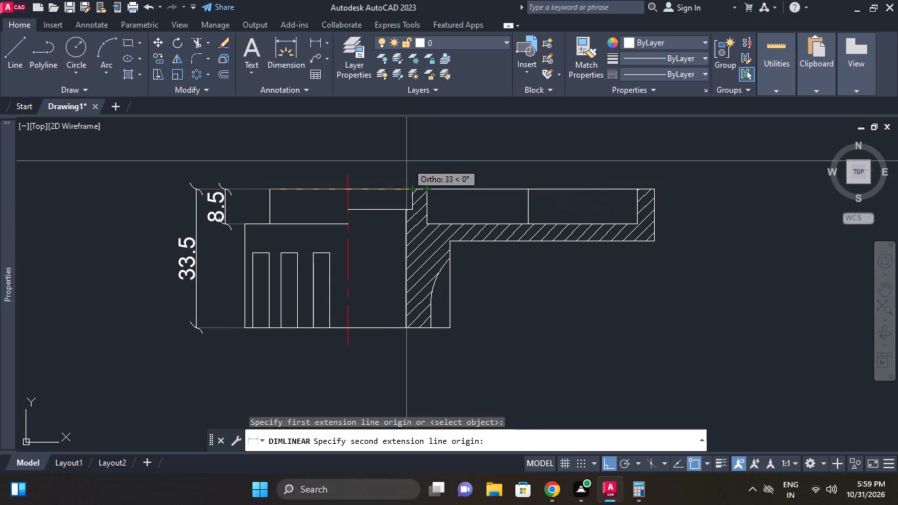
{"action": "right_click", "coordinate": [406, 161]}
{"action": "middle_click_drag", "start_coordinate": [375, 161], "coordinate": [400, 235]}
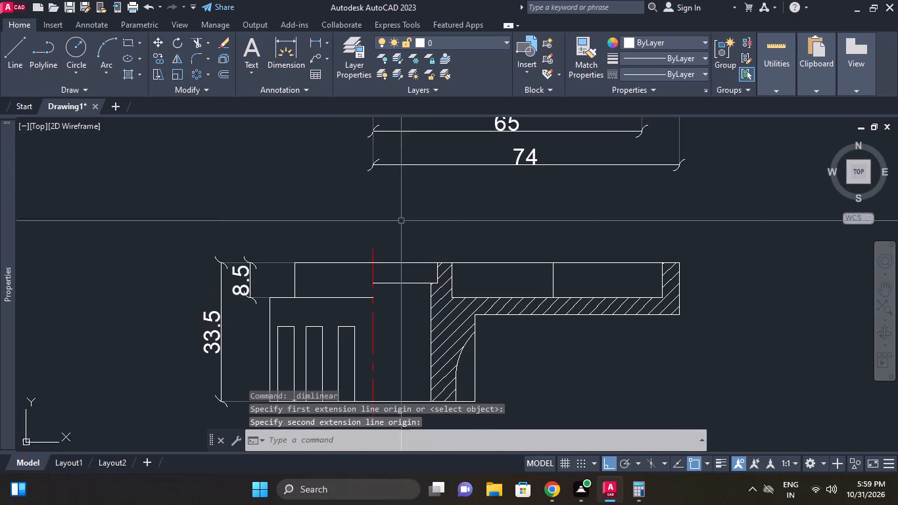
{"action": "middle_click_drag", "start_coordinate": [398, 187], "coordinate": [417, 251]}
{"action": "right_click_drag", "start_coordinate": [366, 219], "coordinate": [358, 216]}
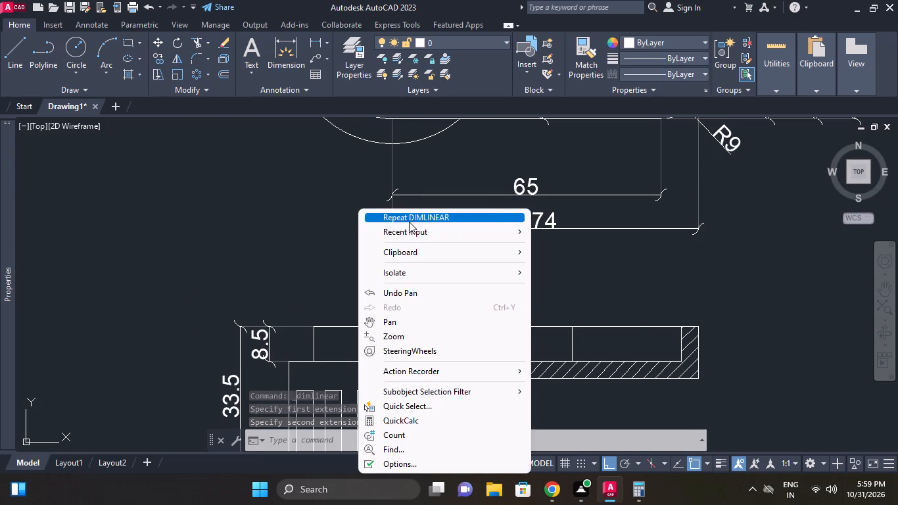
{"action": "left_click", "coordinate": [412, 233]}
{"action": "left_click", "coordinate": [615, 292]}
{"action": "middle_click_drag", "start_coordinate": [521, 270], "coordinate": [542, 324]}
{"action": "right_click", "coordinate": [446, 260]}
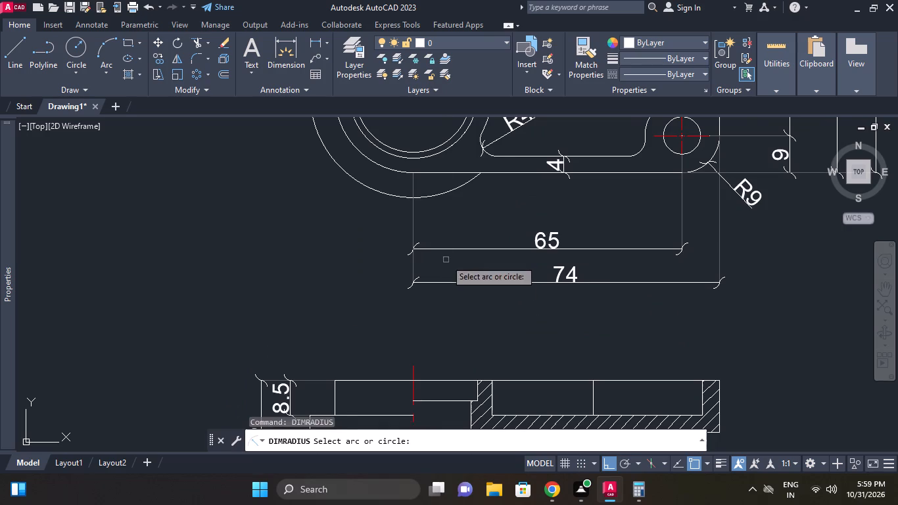
Add a diameter dimension to the inner of the two concentric bore circles in the front view, placed to the lower left.
{"action": "right_click", "coordinate": [475, 181]}
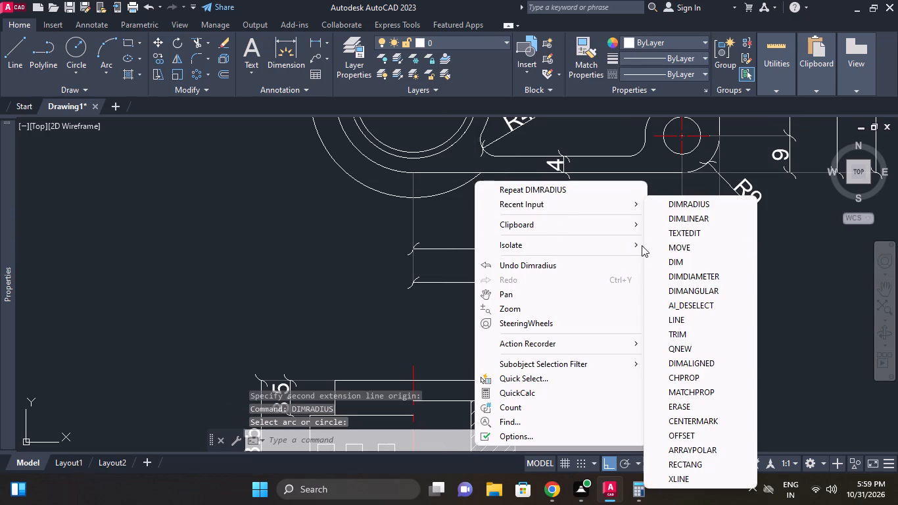
{"action": "left_click", "coordinate": [697, 271]}
{"action": "middle_click_drag", "start_coordinate": [458, 237], "coordinate": [483, 332]}
{"action": "scroll", "coordinate": [477, 320], "scroll_direction": "down", "scroll_amount": 1}
{"action": "scroll", "coordinate": [406, 258], "scroll_direction": "up", "scroll_amount": 1}
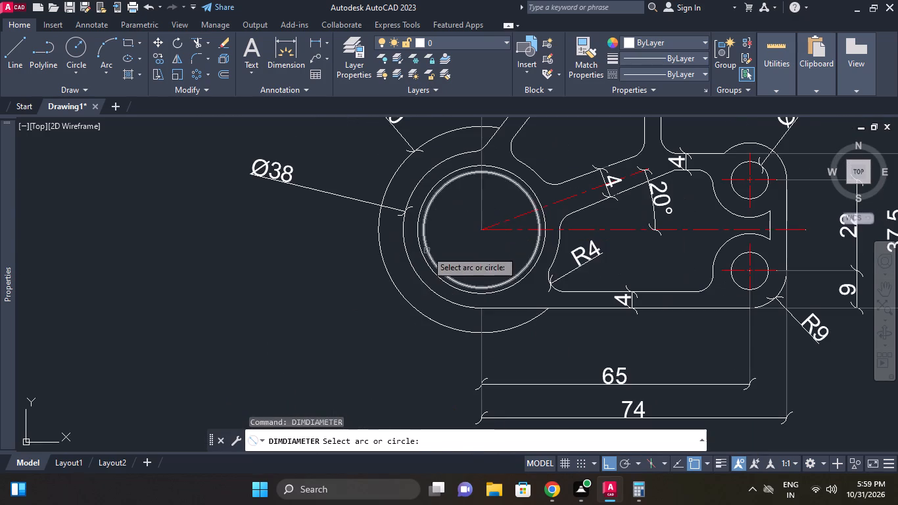
{"action": "left_click", "coordinate": [427, 251]}
{"action": "left_click", "coordinate": [358, 264]}
Add a diameter dimension to the outer of the two bore circles in the front view, placed below the inner circle's dimension.
{"action": "right_click", "coordinate": [417, 263]}
{"action": "left_click", "coordinate": [446, 222]}
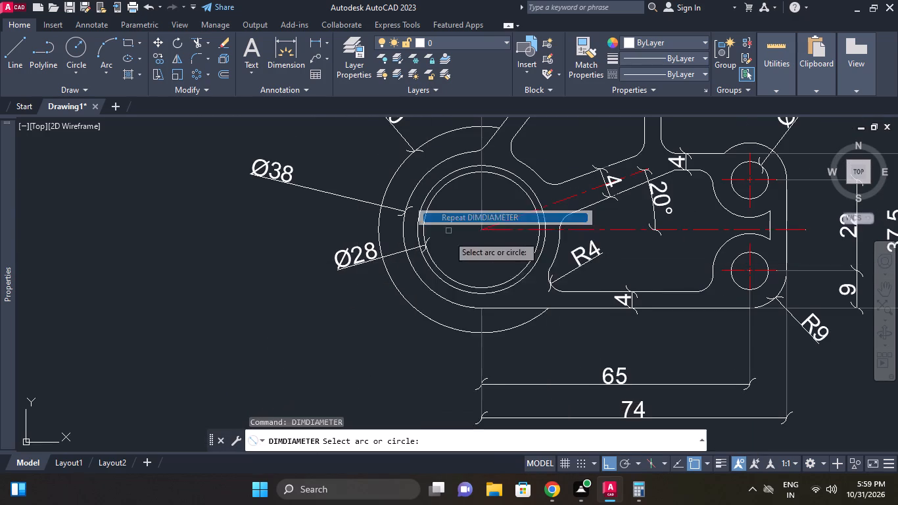
{"action": "scroll", "coordinate": [448, 257], "scroll_direction": "up", "scroll_amount": 2}
{"action": "left_click", "coordinate": [395, 278]}
{"action": "left_click", "coordinate": [246, 352]}
Add a vertical linear dimension for the depth of the bore's stepped recess in the half-section view, placed inside the adjacent pocket.
{"action": "scroll", "coordinate": [408, 266], "scroll_direction": "down", "scroll_amount": 1}
{"action": "middle_click_drag", "start_coordinate": [408, 266], "coordinate": [437, 226]}
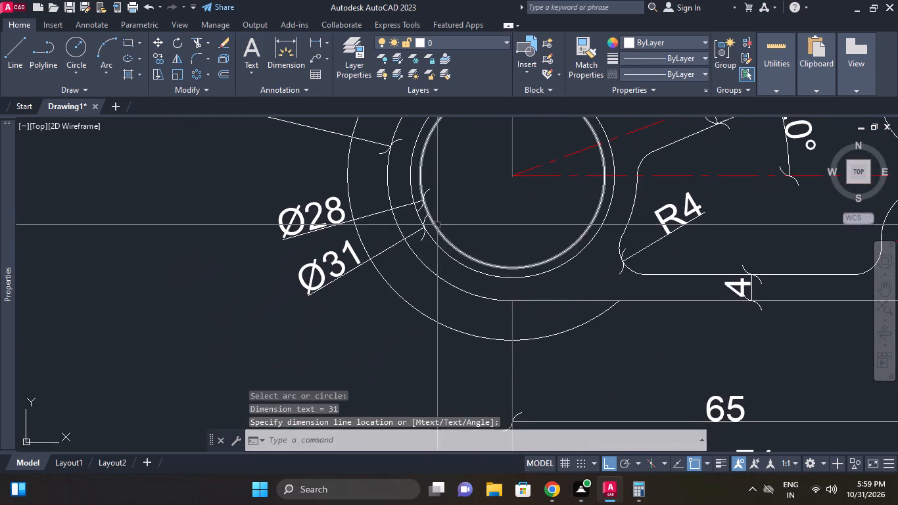
{"action": "middle_click_drag", "start_coordinate": [450, 243], "coordinate": [433, 218]}
{"action": "middle_click_drag", "start_coordinate": [372, 221], "coordinate": [358, 208]}
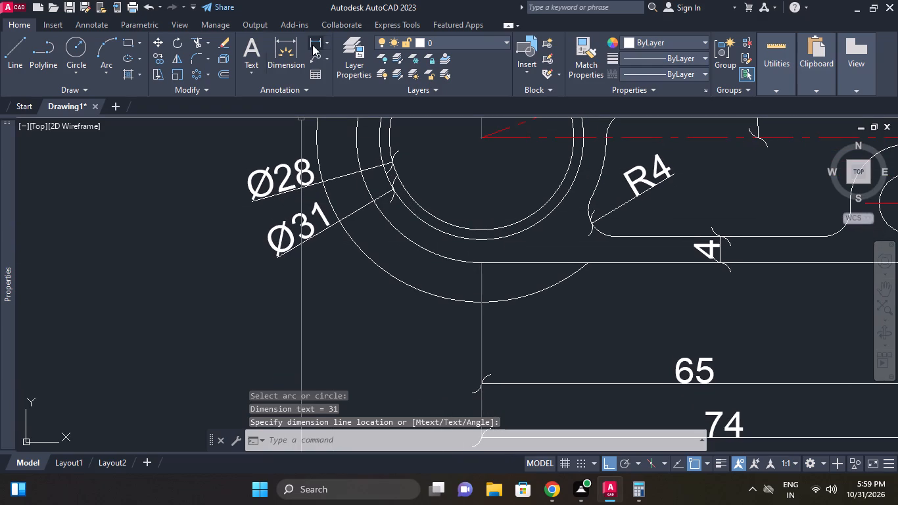
{"action": "left_click", "coordinate": [312, 45]}
{"action": "scroll", "coordinate": [364, 193], "scroll_direction": "down", "scroll_amount": 1}
{"action": "middle_click_drag", "start_coordinate": [364, 193], "coordinate": [222, 183]}
{"action": "scroll", "coordinate": [498, 291], "scroll_direction": "down", "scroll_amount": 3}
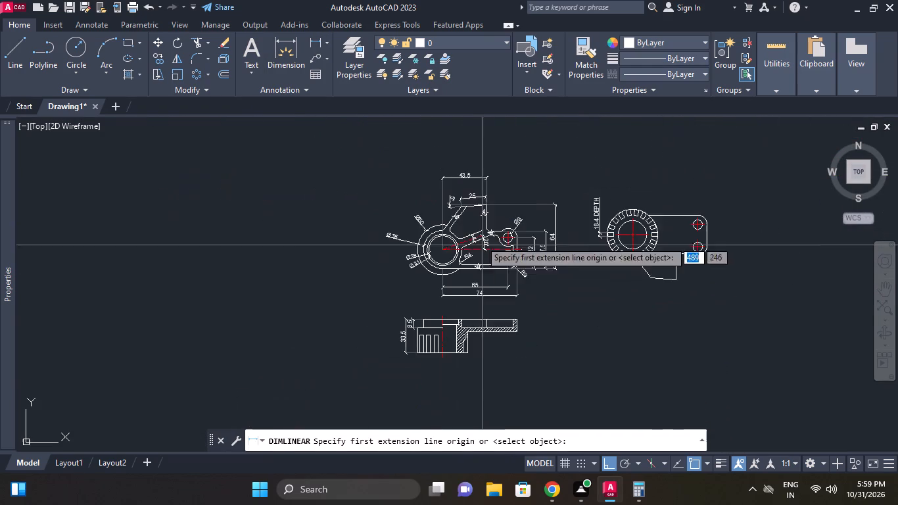
{"action": "scroll", "coordinate": [488, 322], "scroll_direction": "up", "scroll_amount": 2}
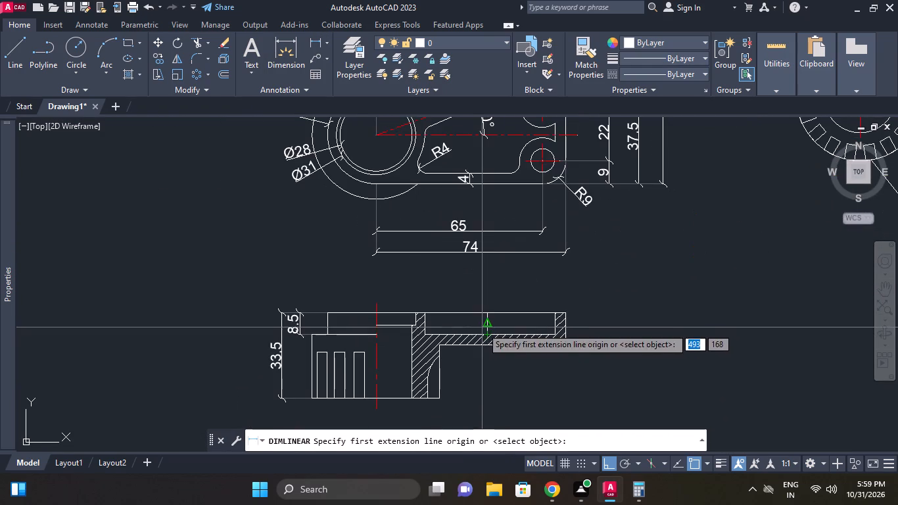
{"action": "scroll", "coordinate": [425, 328], "scroll_direction": "up", "scroll_amount": 2}
{"action": "left_click", "coordinate": [396, 320]}
{"action": "left_click", "coordinate": [446, 291]}
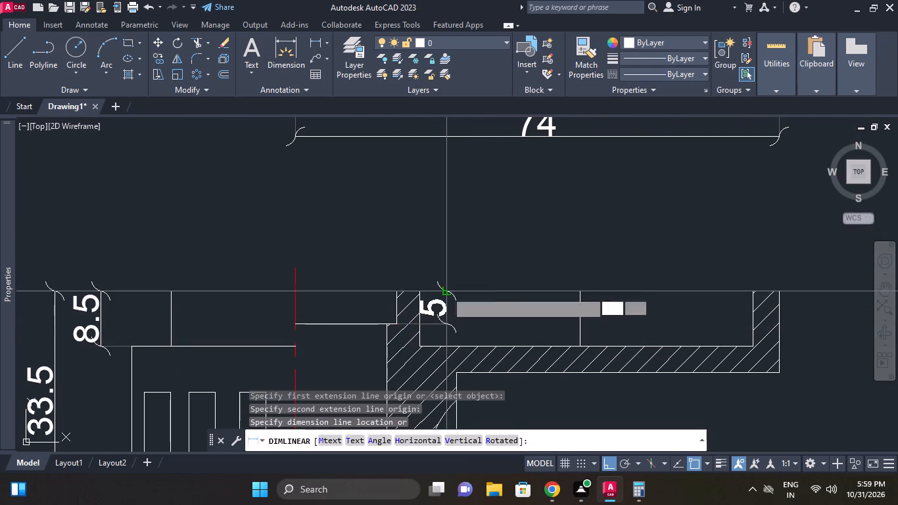
{"action": "left_click", "coordinate": [474, 312]}
Add a vertical linear dimension for the pocket depth at the half-section's right end wall, placed inside the pocket.
{"action": "right_click", "coordinate": [515, 256]}
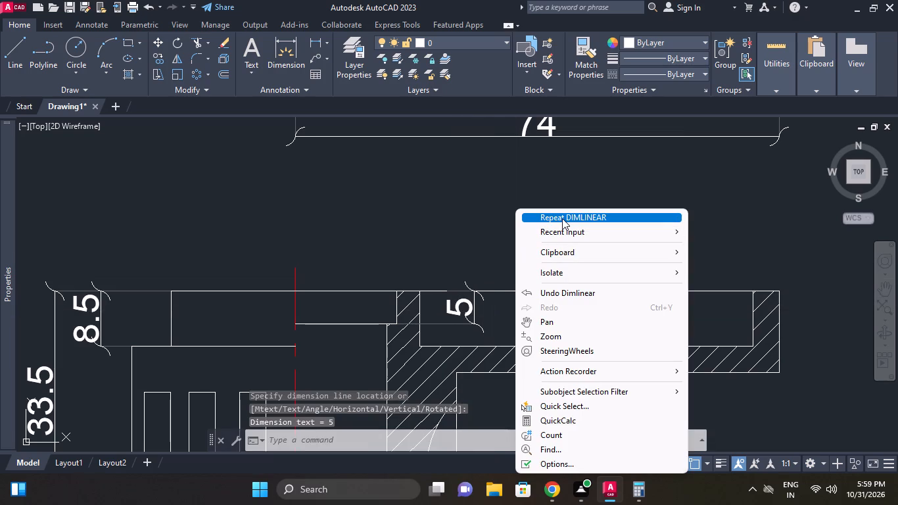
{"action": "left_click", "coordinate": [562, 218]}
{"action": "middle_click_drag", "start_coordinate": [625, 269], "coordinate": [493, 252]}
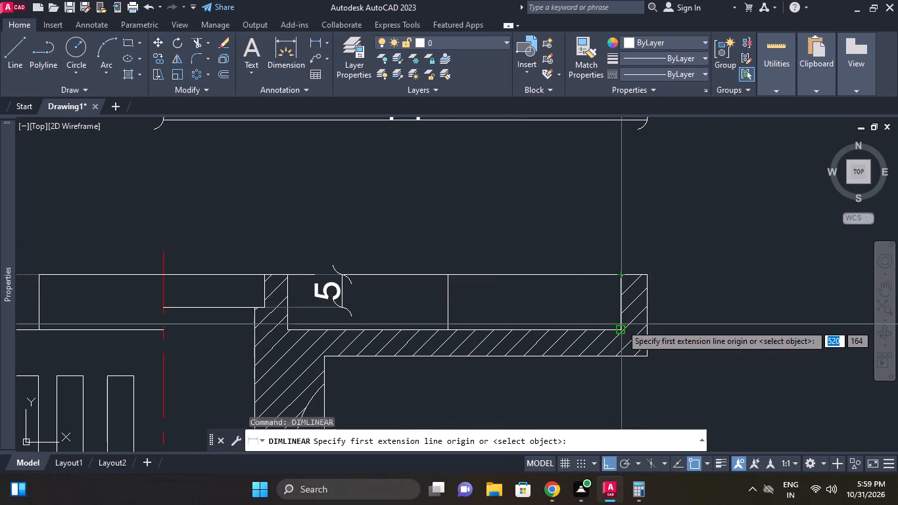
{"action": "left_click", "coordinate": [621, 331]}
{"action": "left_click", "coordinate": [620, 278]}
{"action": "left_click", "coordinate": [596, 283]}
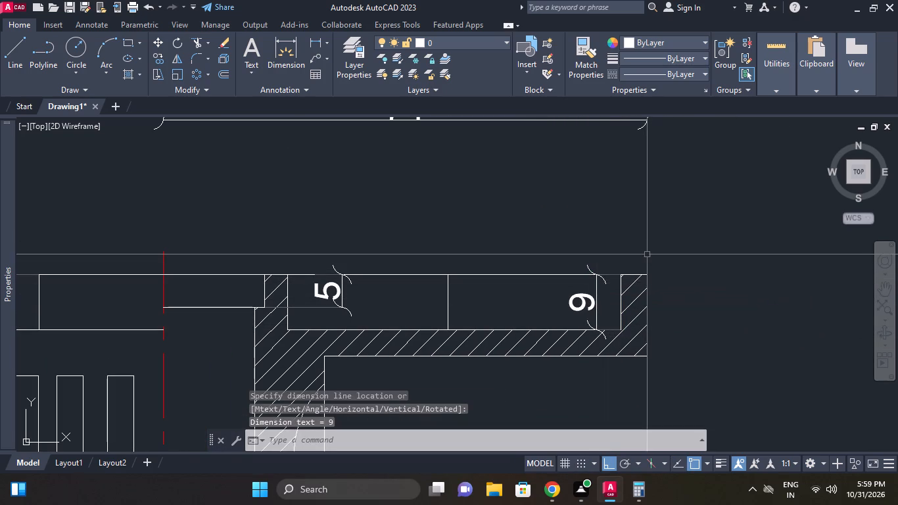
Dimension the height of the half-section view's right outer edge and shift the dimension line farther away from the part.
{"action": "right_click", "coordinate": [646, 253]}
{"action": "left_click", "coordinate": [683, 222]}
{"action": "right_click", "coordinate": [673, 302]}
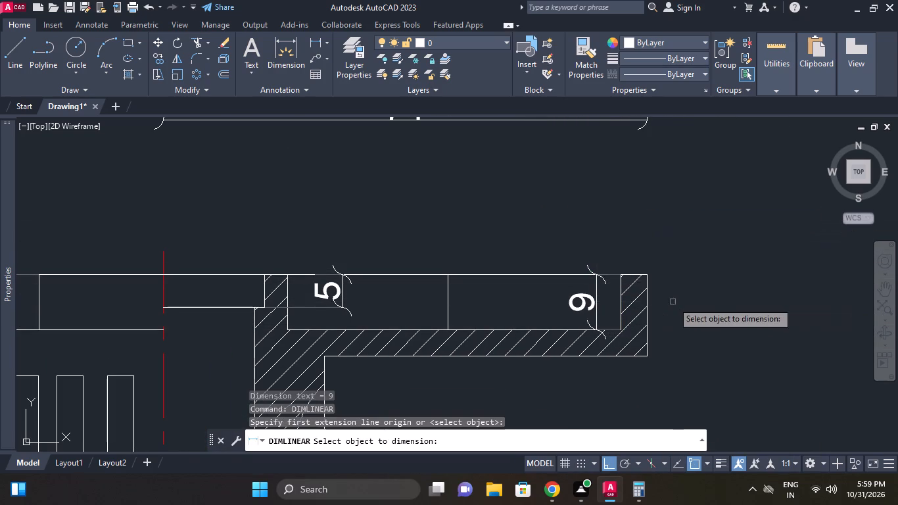
{"action": "left_click", "coordinate": [648, 299]}
{"action": "left_click", "coordinate": [680, 295]}
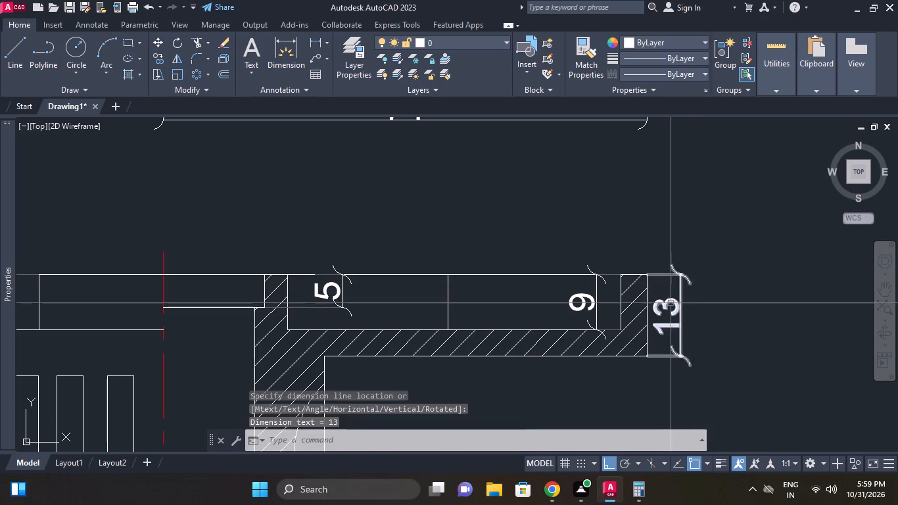
{"action": "left_click", "coordinate": [698, 288]}
{"action": "left_click", "coordinate": [673, 266]}
{"action": "left_click", "coordinate": [678, 275]}
{"action": "left_click", "coordinate": [714, 265]}
{"action": "left_click", "coordinate": [709, 310]}
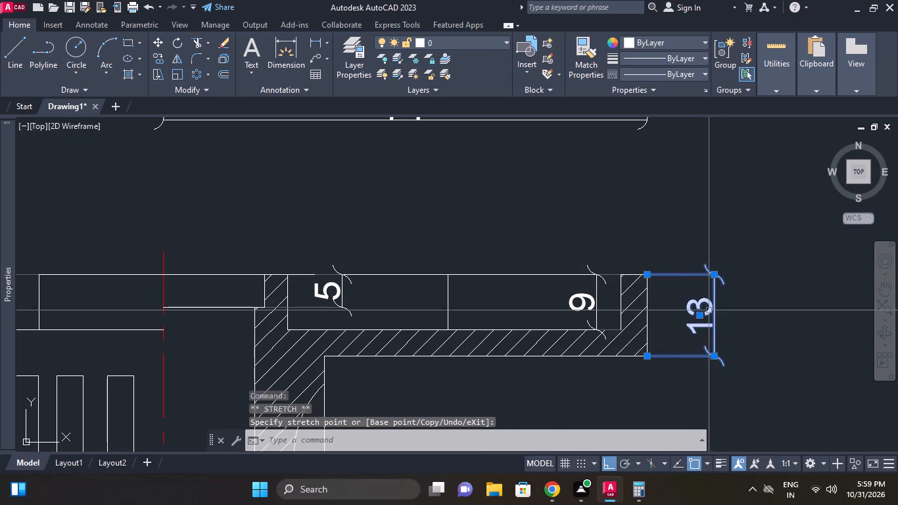
Set the precision of the right outer edge's height dimension in the half-section view to one decimal place (0.0).
{"action": "right_click", "coordinate": [666, 243]}
{"action": "left_click", "coordinate": [706, 132]}
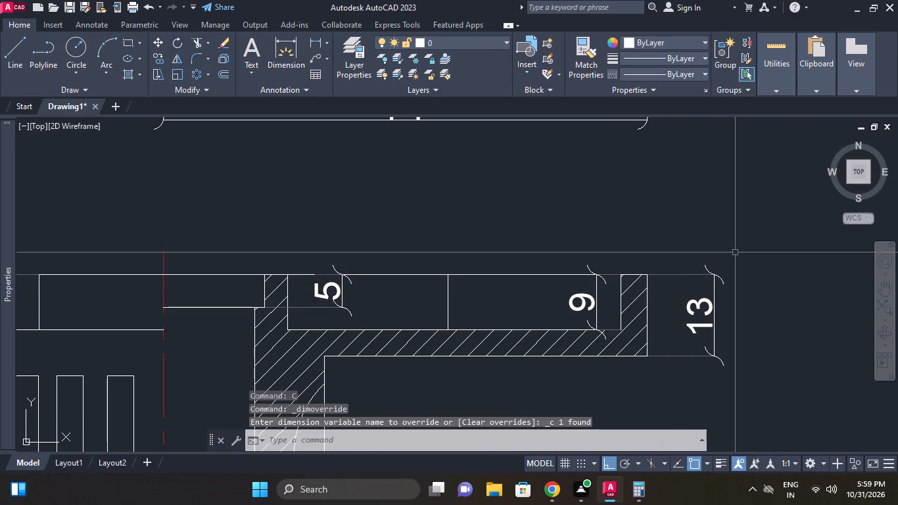
{"action": "left_click", "coordinate": [737, 260]}
{"action": "left_click", "coordinate": [688, 278]}
{"action": "right_click", "coordinate": [685, 216]}
{"action": "left_click", "coordinate": [713, 130]}
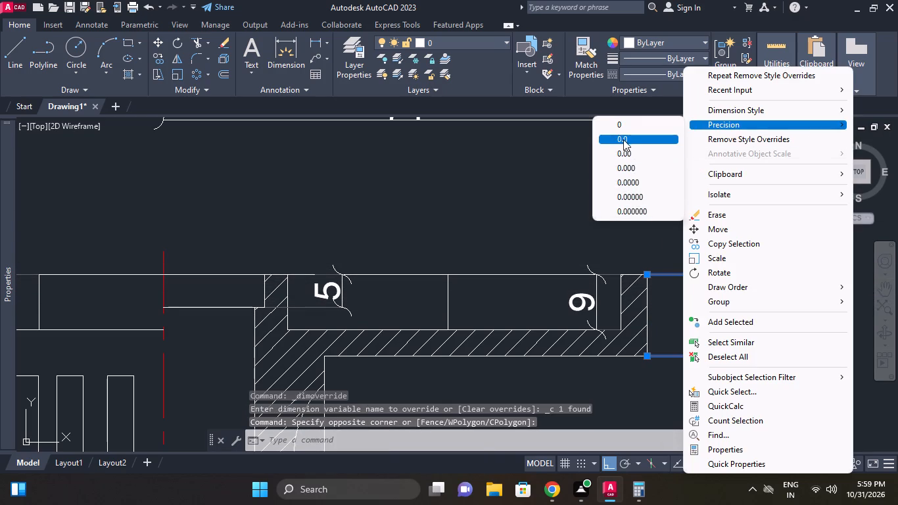
{"action": "left_click", "coordinate": [623, 139]}
Set the precision of the pocket-depth dimension beside the right end wall to one decimal place (0.0).
{"action": "left_click", "coordinate": [590, 279]}
{"action": "left_click", "coordinate": [576, 302]}
{"action": "right_click", "coordinate": [573, 204]}
{"action": "left_click", "coordinate": [633, 124]}
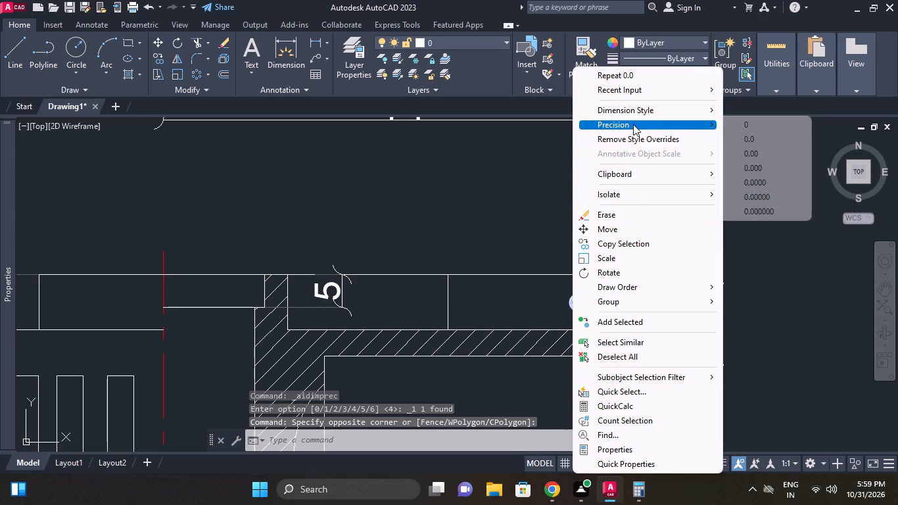
{"action": "left_click", "coordinate": [757, 137]}
Add a horizontal linear dimension from the half-section's centerline to the hatched wall's outer edge at the base, placed below the view.
{"action": "scroll", "coordinate": [648, 188], "scroll_direction": "down", "scroll_amount": 1}
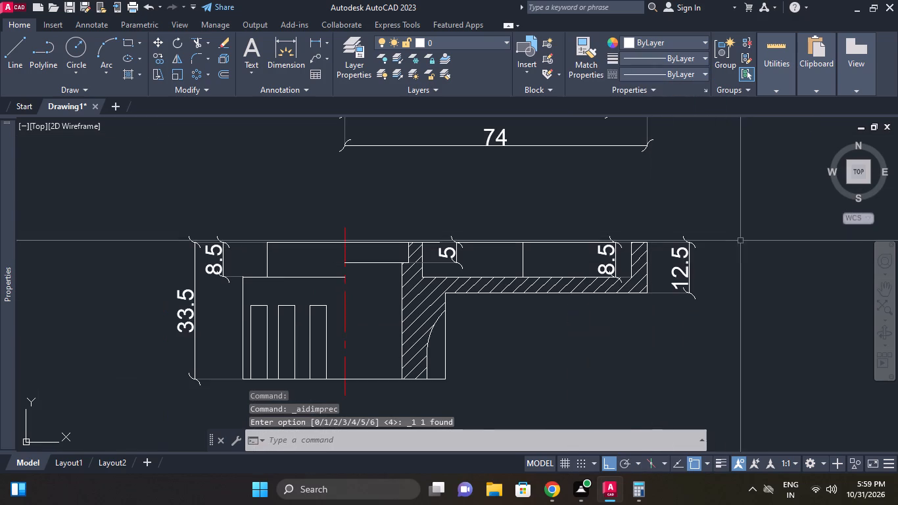
{"action": "middle_click_drag", "start_coordinate": [515, 212], "coordinate": [515, 157]}
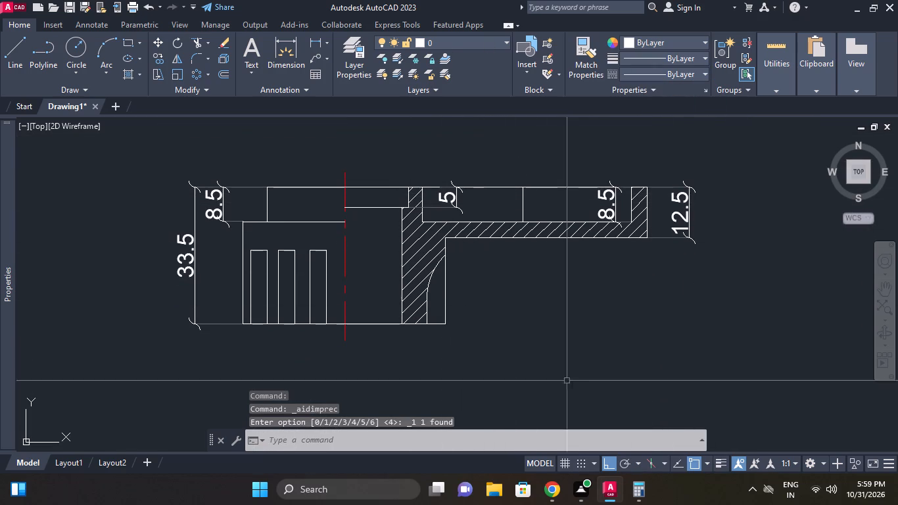
{"action": "left_click", "coordinate": [310, 43]}
{"action": "left_click", "coordinate": [345, 342]}
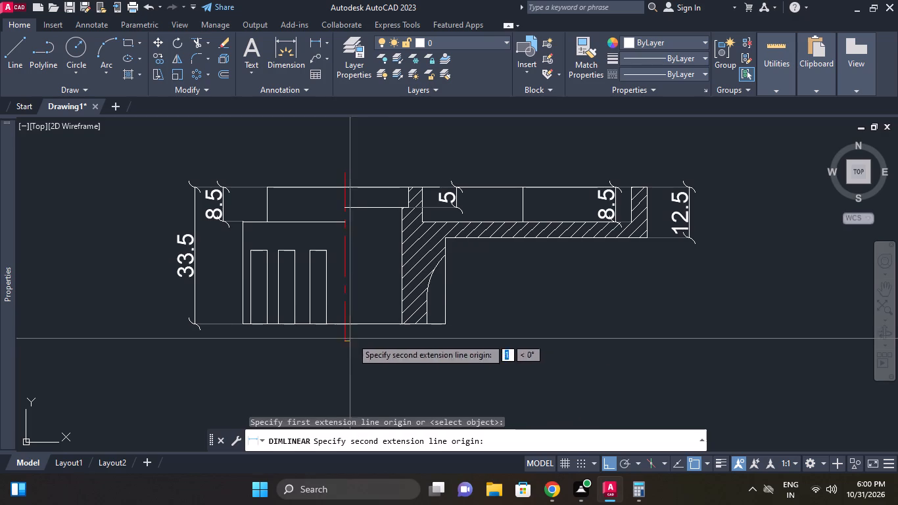
{"action": "left_click", "coordinate": [427, 327]}
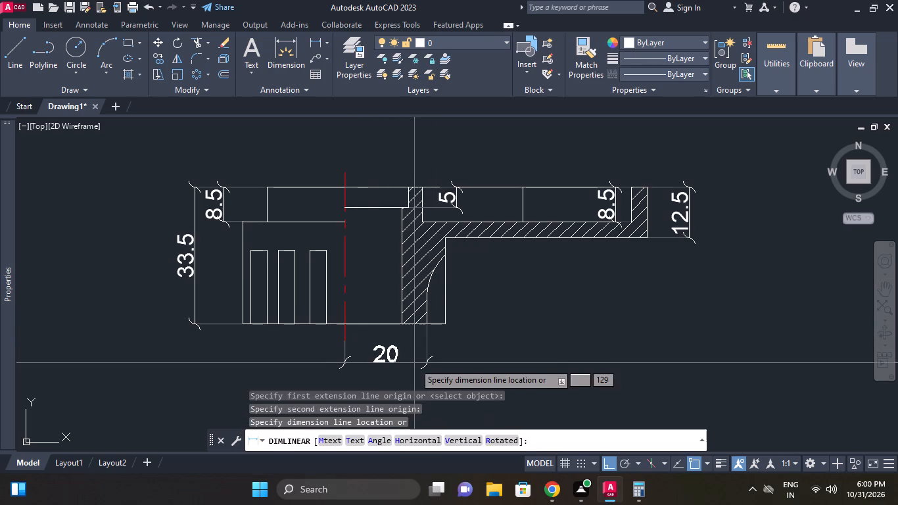
{"action": "left_click", "coordinate": [402, 370]}
Add a horizontal linear dimension from the half-section's centerline to the center point of the curved cut, placed below the first one.
{"action": "right_click", "coordinate": [519, 313]}
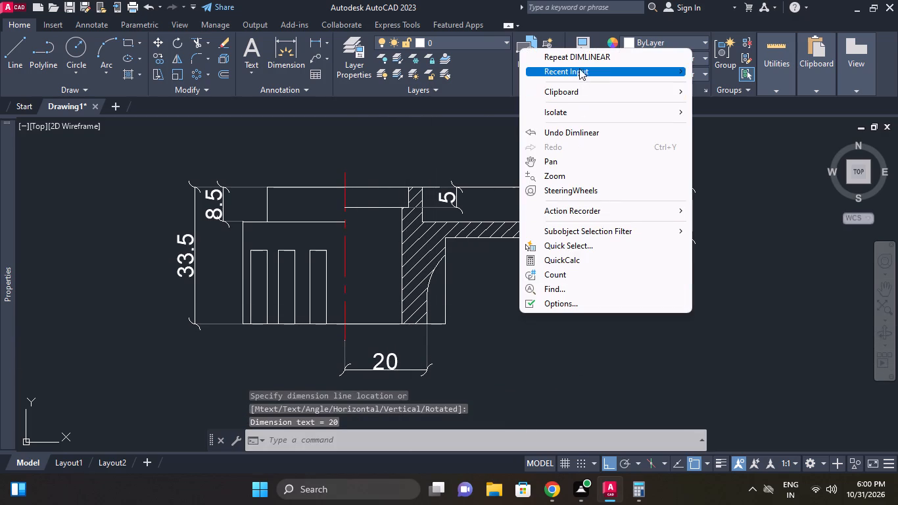
{"action": "left_click", "coordinate": [580, 60]}
{"action": "middle_click_drag", "start_coordinate": [550, 198], "coordinate": [555, 129]}
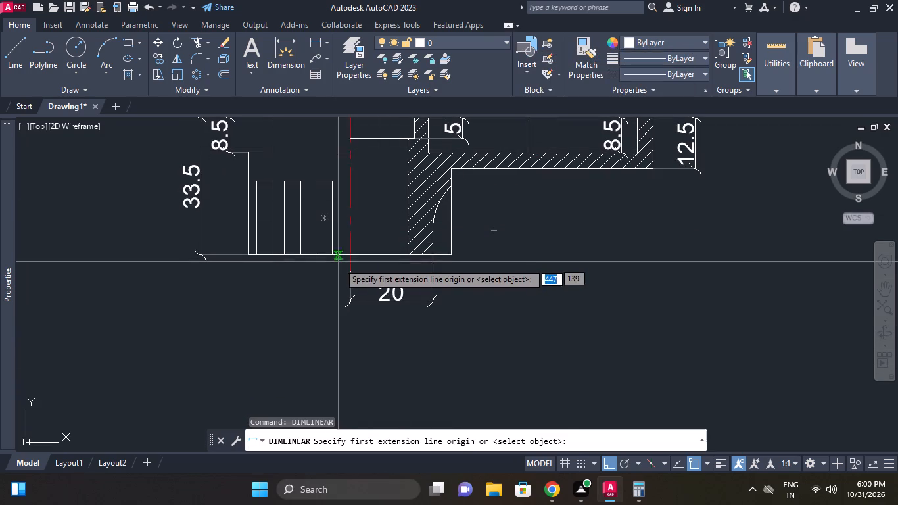
{"action": "left_click", "coordinate": [349, 260]}
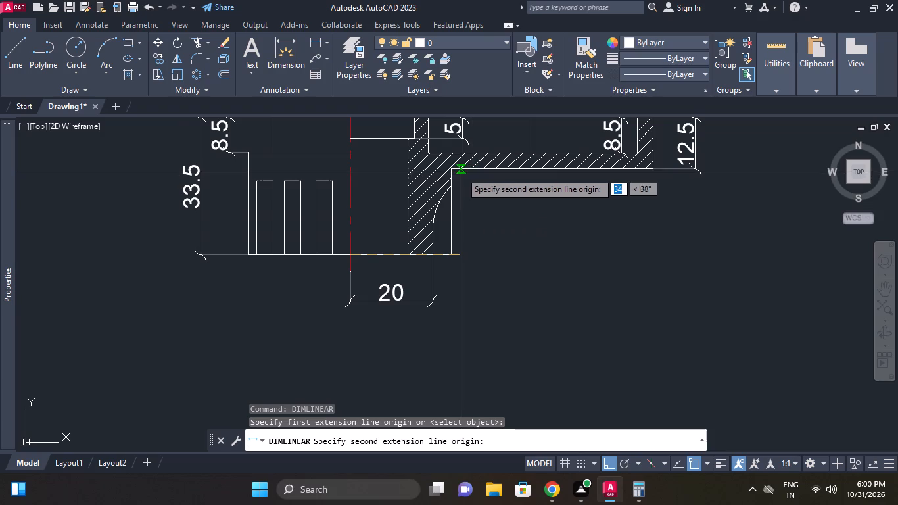
{"action": "left_click", "coordinate": [494, 231]}
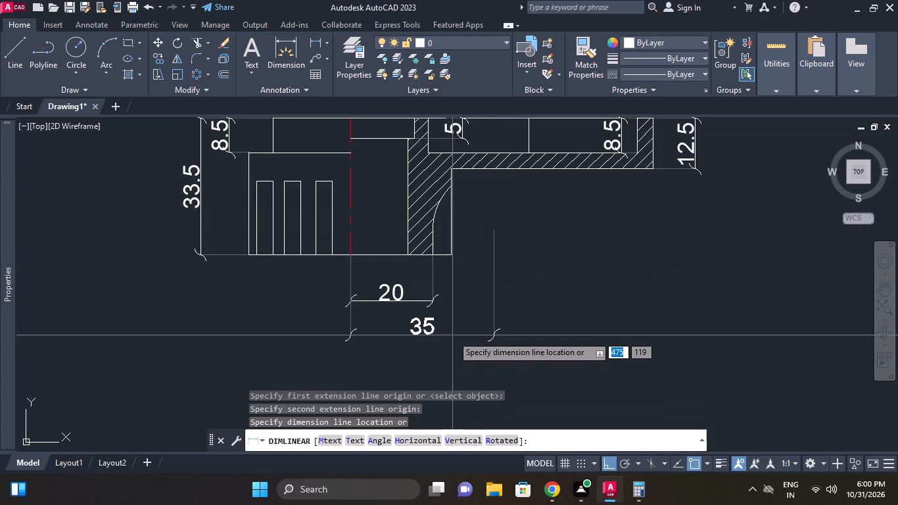
{"action": "left_click", "coordinate": [451, 342]}
Add a vertical linear dimension from the half-section's base edge up to the curved cut's center point, placed to its right.
{"action": "right_click", "coordinate": [554, 273]}
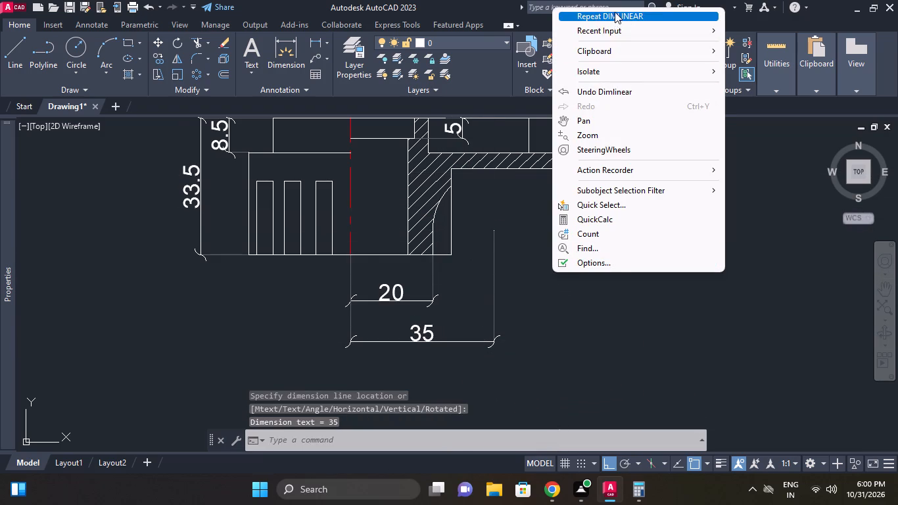
{"action": "left_click", "coordinate": [615, 12]}
{"action": "left_click", "coordinate": [452, 254]}
{"action": "left_click", "coordinate": [496, 229]}
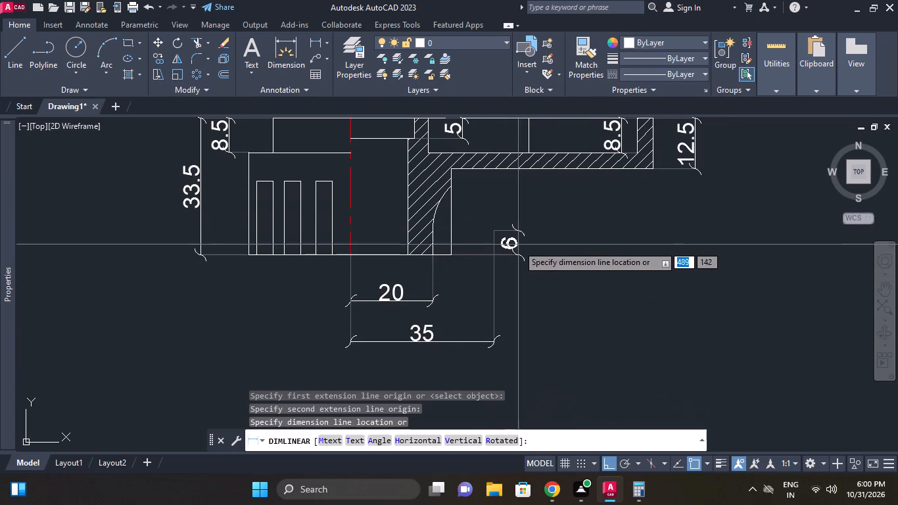
{"action": "left_click", "coordinate": [531, 249]}
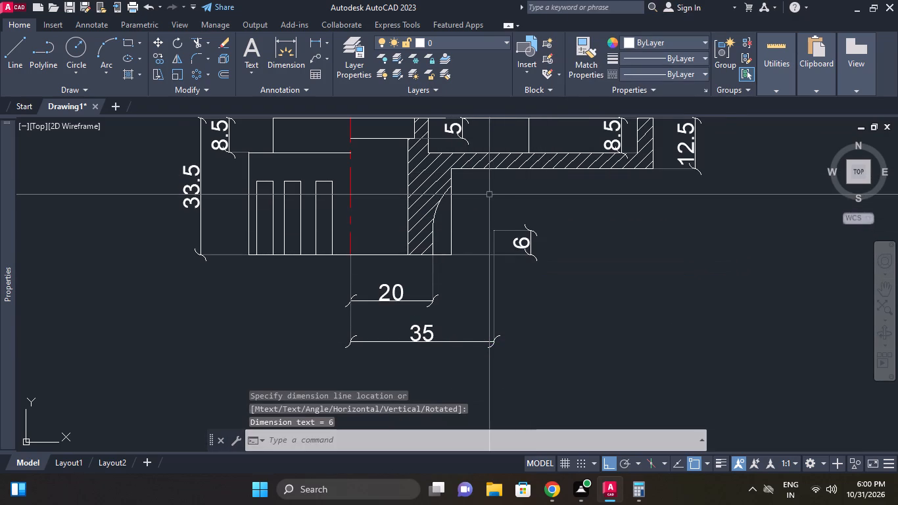
Add a radius dimension to the arc of the curved cut in the half-section view, placed to its right.
{"action": "right_click", "coordinate": [532, 224]}
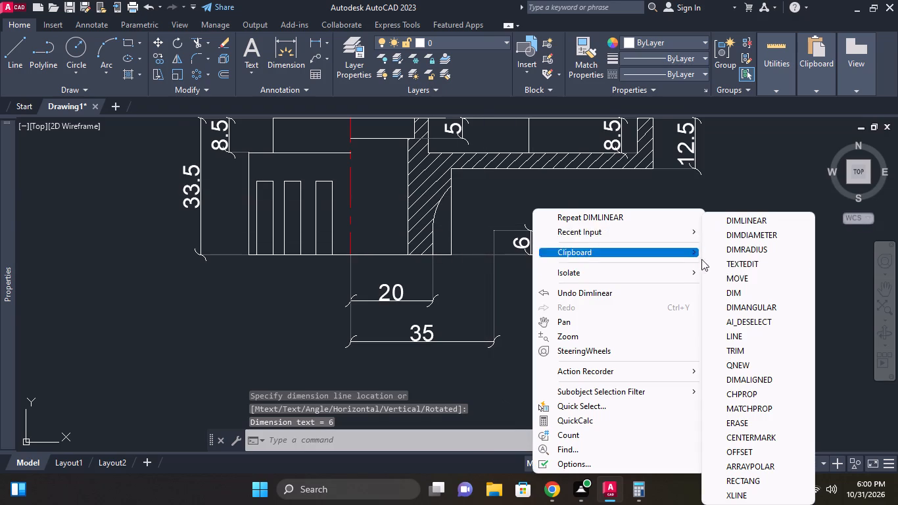
{"action": "left_click", "coordinate": [748, 249]}
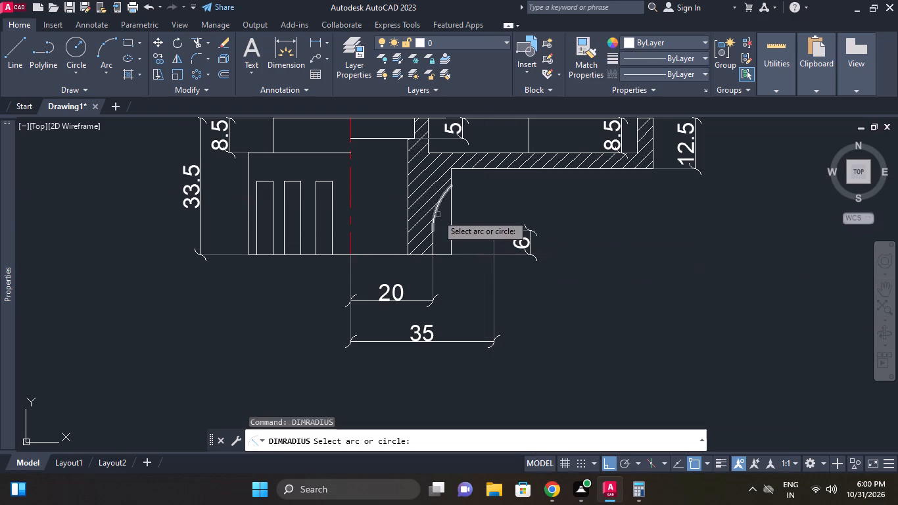
{"action": "left_click", "coordinate": [437, 212]}
{"action": "left_click", "coordinate": [460, 220]}
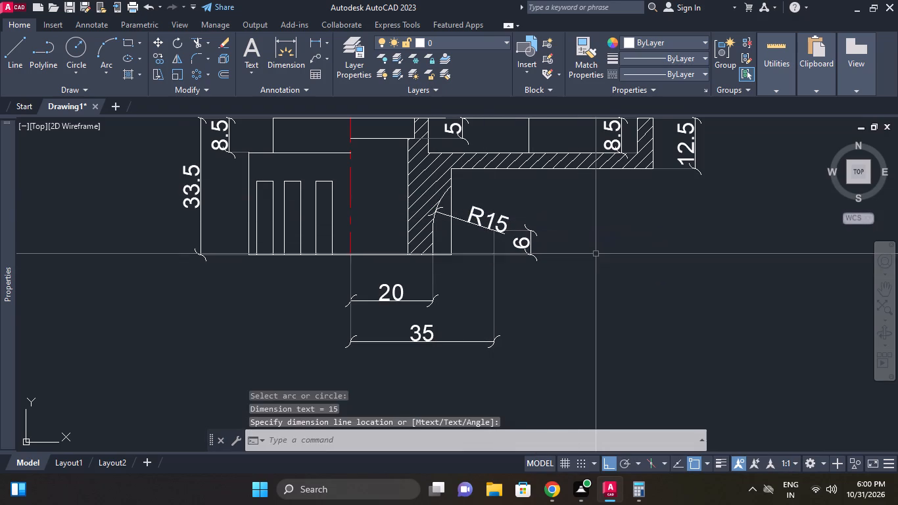
Move the whole notched outline view, including its depth note, slightly closer to the front view.
{"action": "scroll", "coordinate": [594, 249], "scroll_direction": "down", "scroll_amount": 1}
{"action": "middle_click_drag", "start_coordinate": [594, 249], "coordinate": [582, 263]}
{"action": "scroll", "coordinate": [583, 252], "scroll_direction": "down", "scroll_amount": 1}
{"action": "middle_click_drag", "start_coordinate": [583, 252], "coordinate": [565, 285]}
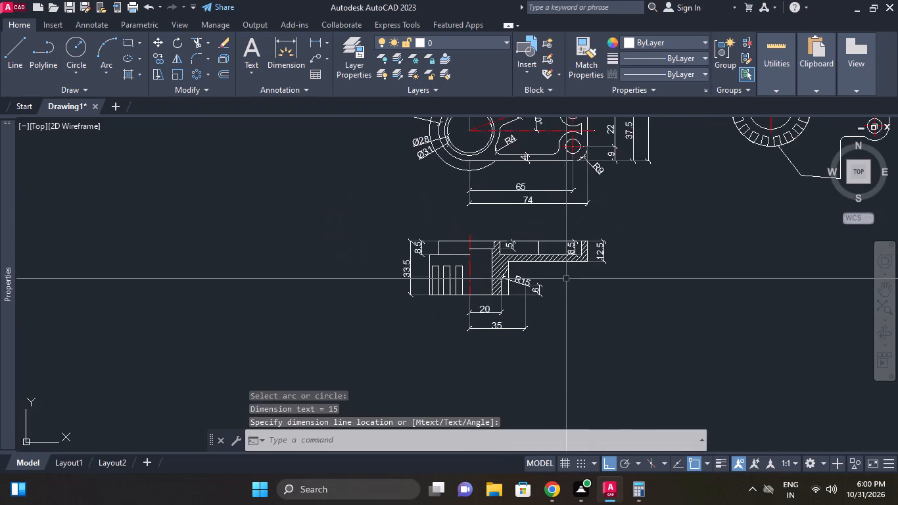
{"action": "scroll", "coordinate": [563, 273], "scroll_direction": "down", "scroll_amount": 1}
{"action": "middle_click_drag", "start_coordinate": [523, 302], "coordinate": [506, 314]}
{"action": "middle_click_drag", "start_coordinate": [609, 261], "coordinate": [515, 302]}
{"action": "scroll", "coordinate": [540, 291], "scroll_direction": "down", "scroll_amount": 1}
{"action": "left_click_drag", "start_coordinate": [659, 304], "coordinate": [646, 300]}
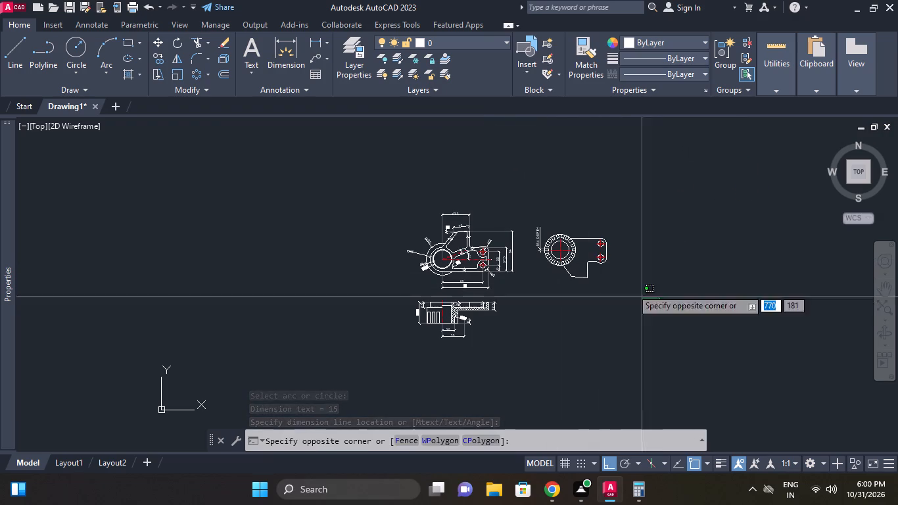
{"action": "left_click", "coordinate": [533, 183]}
{"action": "right_click", "coordinate": [532, 183]}
{"action": "left_click", "coordinate": [577, 252]}
{"action": "scroll", "coordinate": [603, 262], "scroll_direction": "up", "scroll_amount": 1}
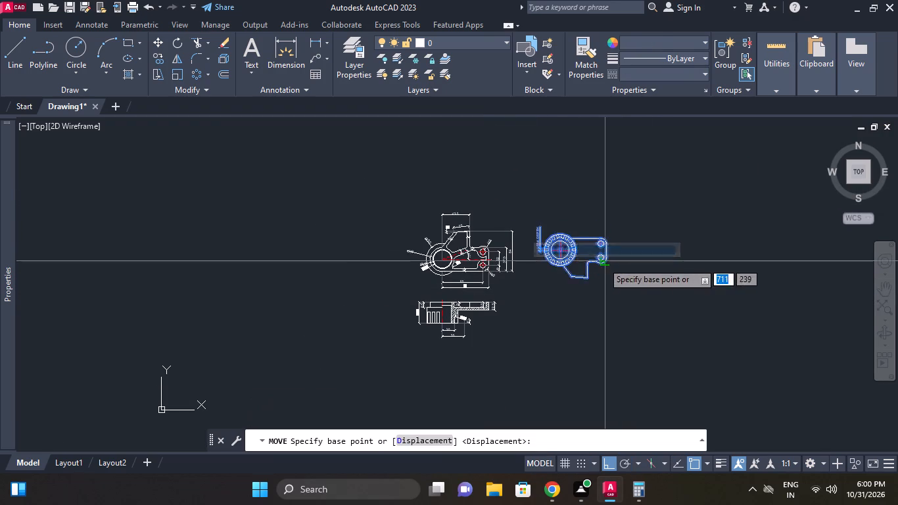
{"action": "left_click", "coordinate": [643, 276]}
{"action": "left_click", "coordinate": [629, 277]}
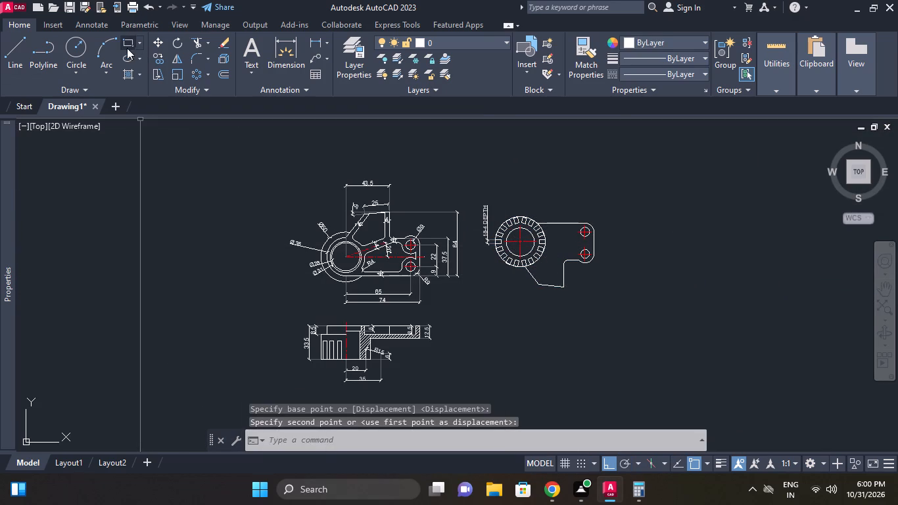
Draw a small rectangle in the empty area above and to the left of the front view.
{"action": "left_click", "coordinate": [126, 47]}
{"action": "scroll", "coordinate": [196, 166], "scroll_direction": "down", "scroll_amount": 2}
{"action": "left_click", "coordinate": [204, 153]}
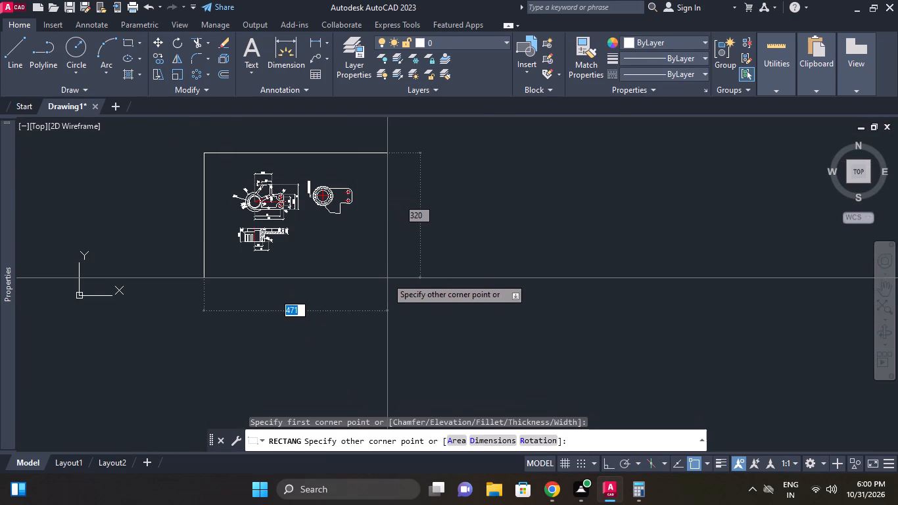
{"action": "left_click", "coordinate": [183, 141]}
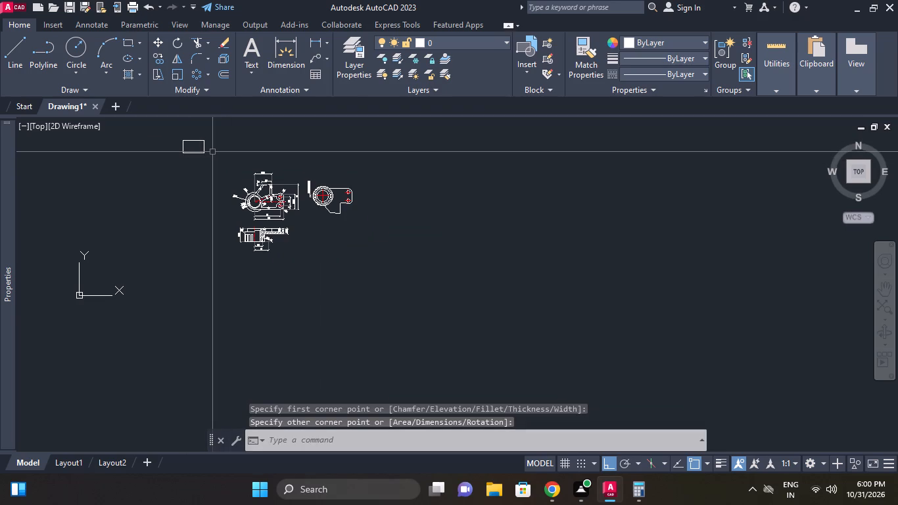
Draw a rectangular border enclosing the front, half-section and notched outline views.
{"action": "right_click", "coordinate": [212, 152]}
{"action": "left_click", "coordinate": [230, 159]}
{"action": "left_click", "coordinate": [219, 159]}
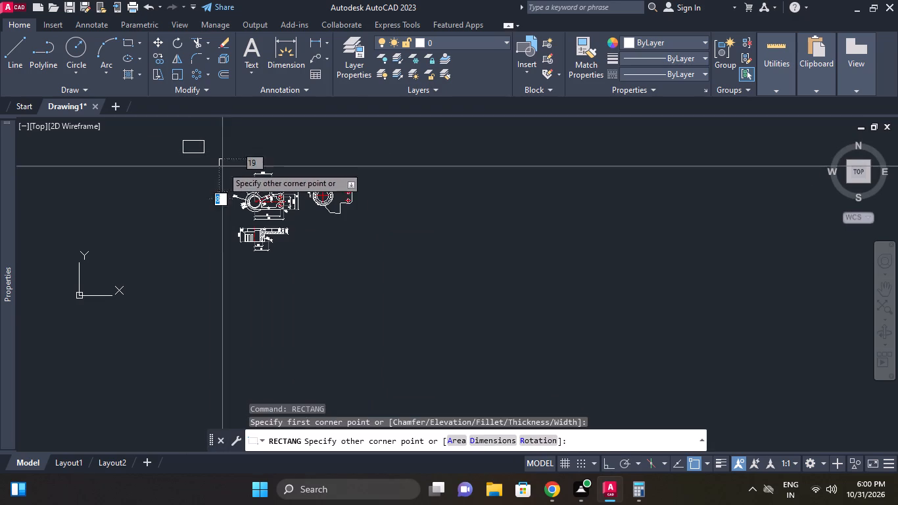
{"action": "left_click", "coordinate": [360, 264]}
Erase the small stray rectangle above and to the left of the new border.
{"action": "left_click", "coordinate": [189, 139]}
{"action": "right_click", "coordinate": [180, 147]}
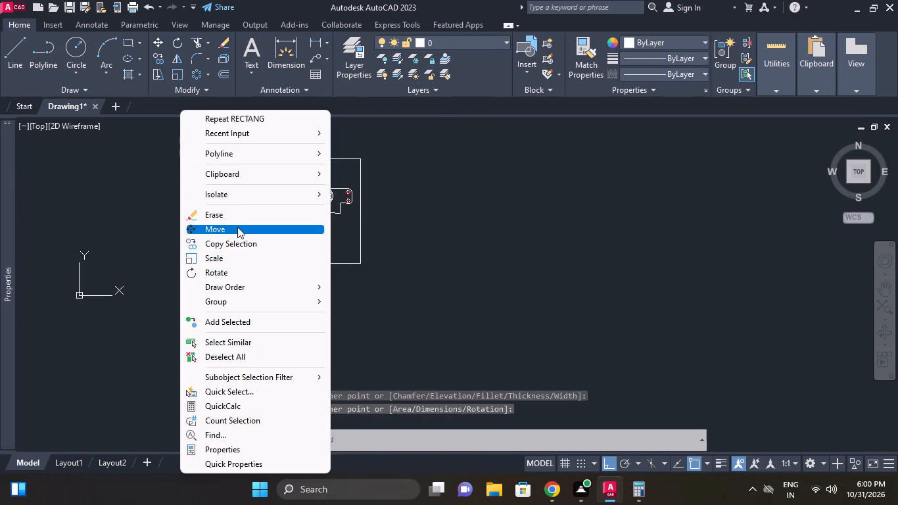
{"action": "left_click", "coordinate": [236, 216]}
Save the drawing as PART_30 in the fuji_Work folder on the Desktop.
{"action": "key", "text": "ctrl+s"}
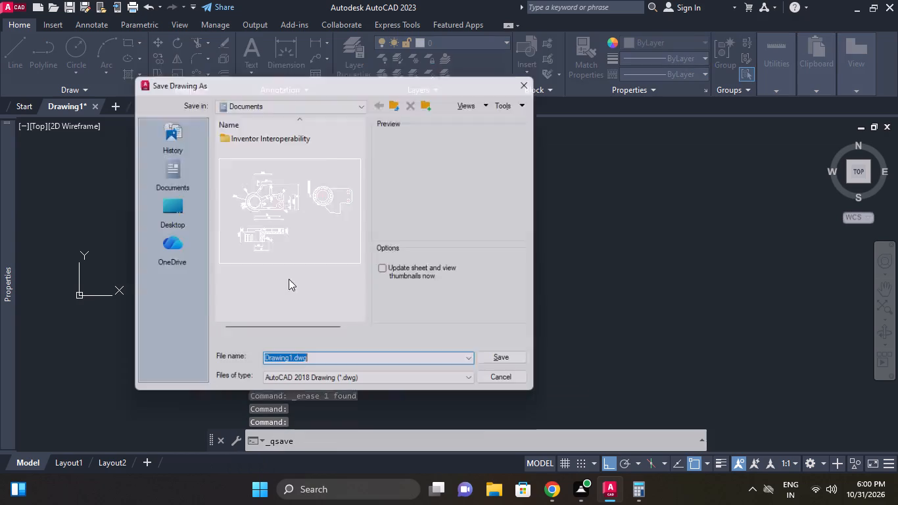
{"action": "double_click", "coordinate": [237, 91]}
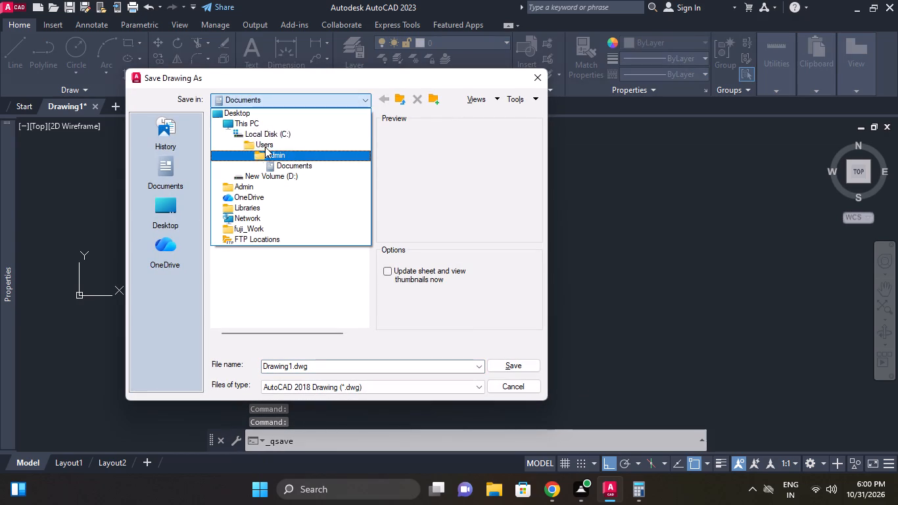
{"action": "left_click", "coordinate": [264, 124]}
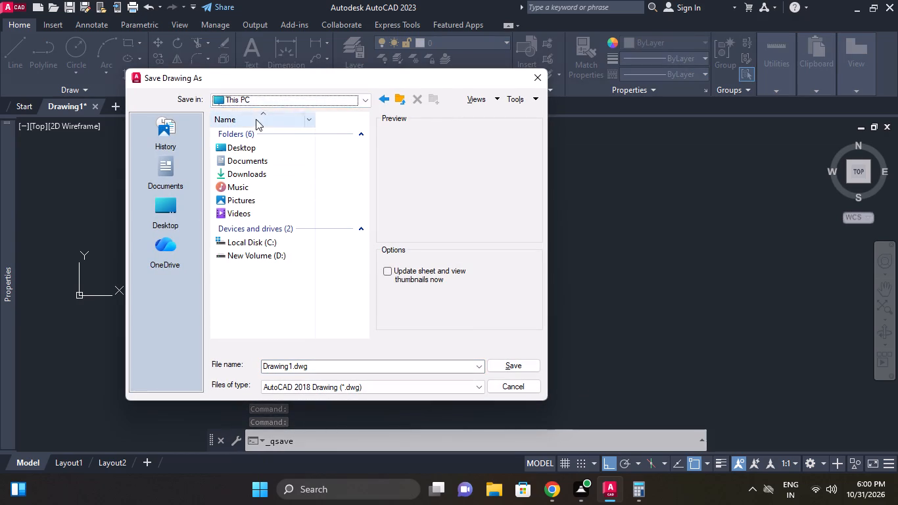
{"action": "double_click", "coordinate": [241, 150]}
{"action": "double_click", "coordinate": [259, 139]}
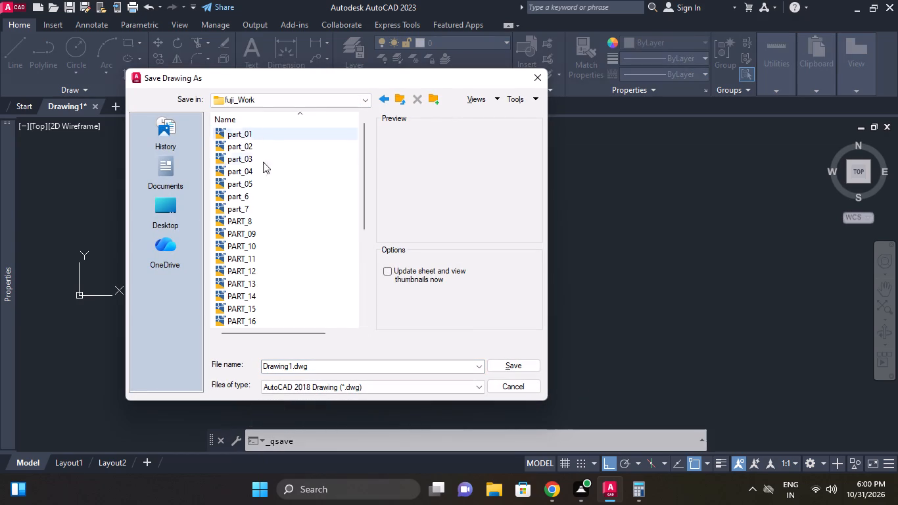
{"action": "scroll", "coordinate": [283, 254], "scroll_direction": "down", "scroll_amount": 15}
{"action": "left_click", "coordinate": [285, 321]}
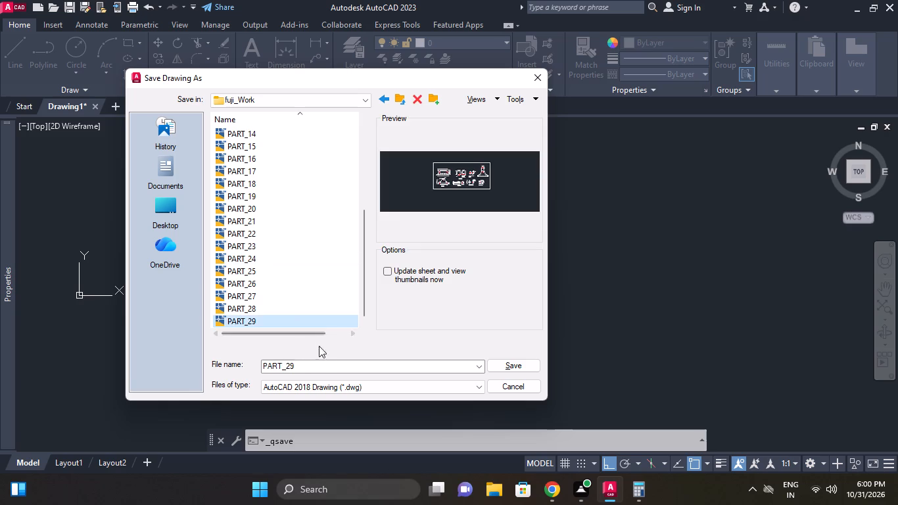
{"action": "left_click", "coordinate": [318, 360]}
{"action": "double_click", "coordinate": [315, 361]}
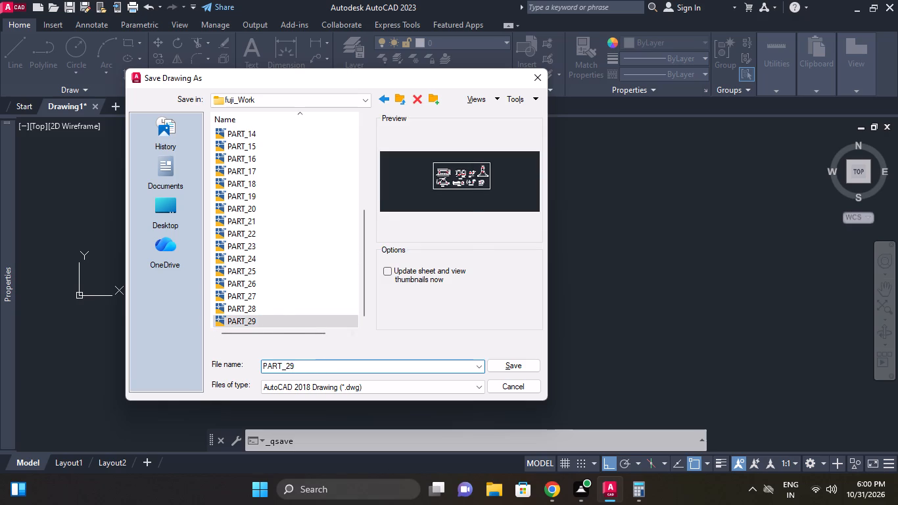
{"action": "key", "text": "BackSpace"}
{"action": "key", "text": "BackSpace"}
{"action": "type", "text": "30"}
{"action": "key", "text": "Return"}
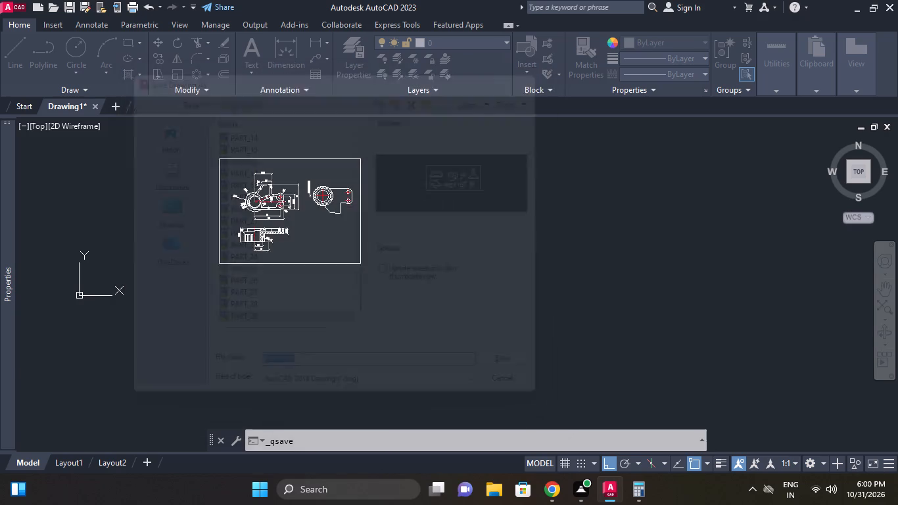
Plot the drawing with DWG To PDF.pc3, centered on the paper, using a window picked at the border's opposite corners.
{"action": "key", "text": "ctrl+p"}
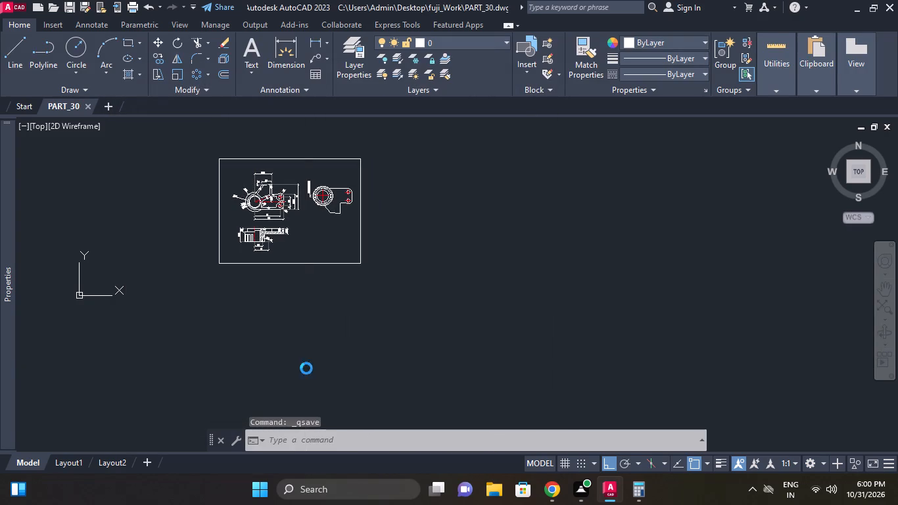
{"action": "left_click", "coordinate": [323, 144]}
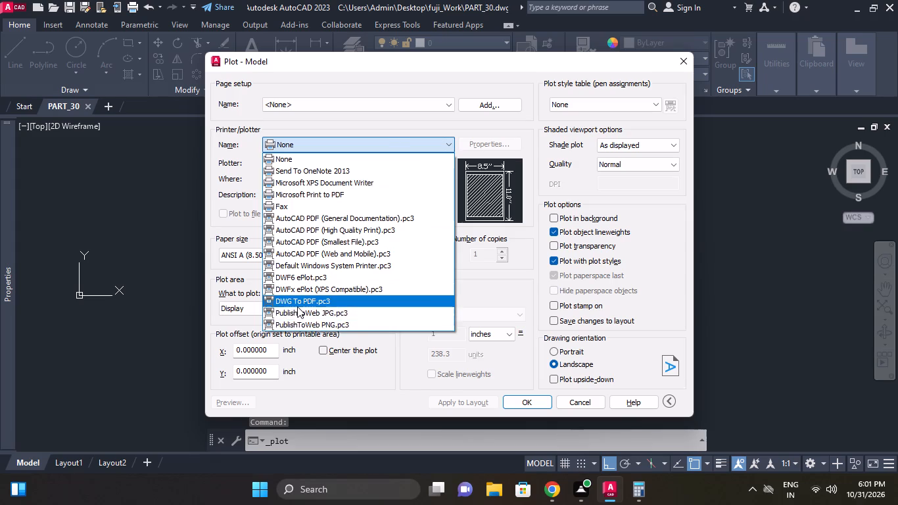
{"action": "left_click", "coordinate": [297, 306]}
{"action": "left_click", "coordinate": [326, 349]}
{"action": "left_click", "coordinate": [266, 308]}
{"action": "left_click", "coordinate": [267, 351]}
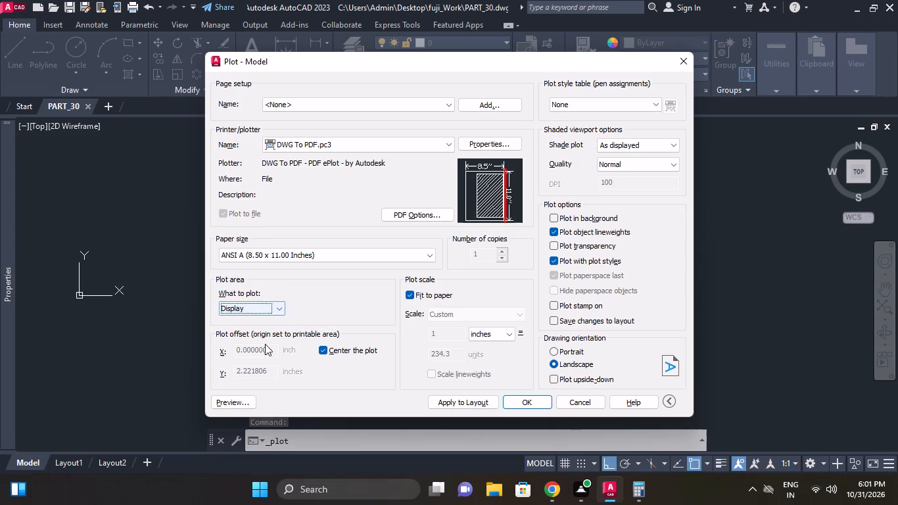
{"action": "left_click", "coordinate": [258, 314]}
{"action": "left_click", "coordinate": [252, 344]}
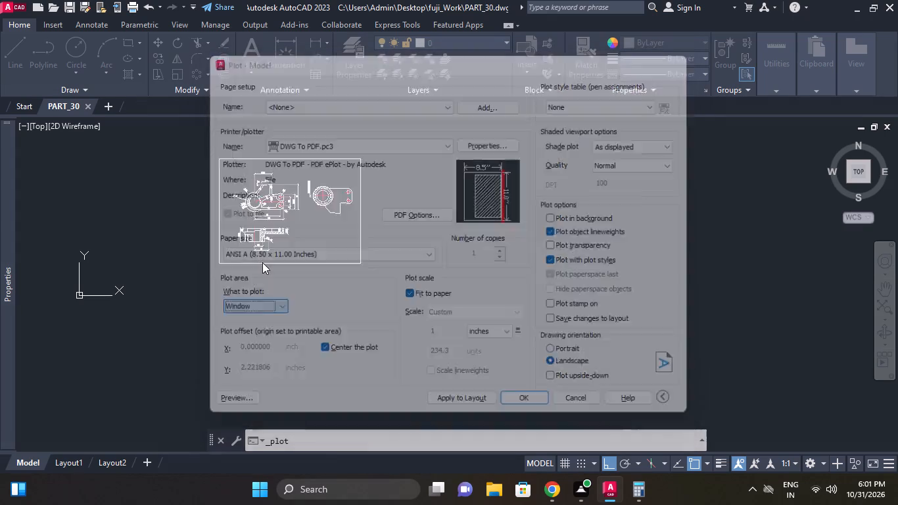
{"action": "left_click", "coordinate": [220, 158]}
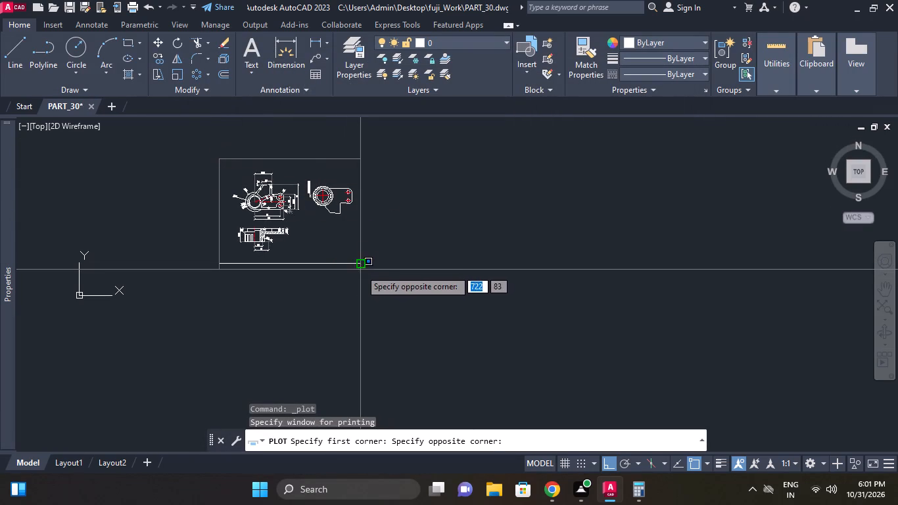
{"action": "left_click", "coordinate": [359, 262]}
{"action": "left_click", "coordinate": [538, 394]}
{"action": "left_click", "coordinate": [538, 396]}
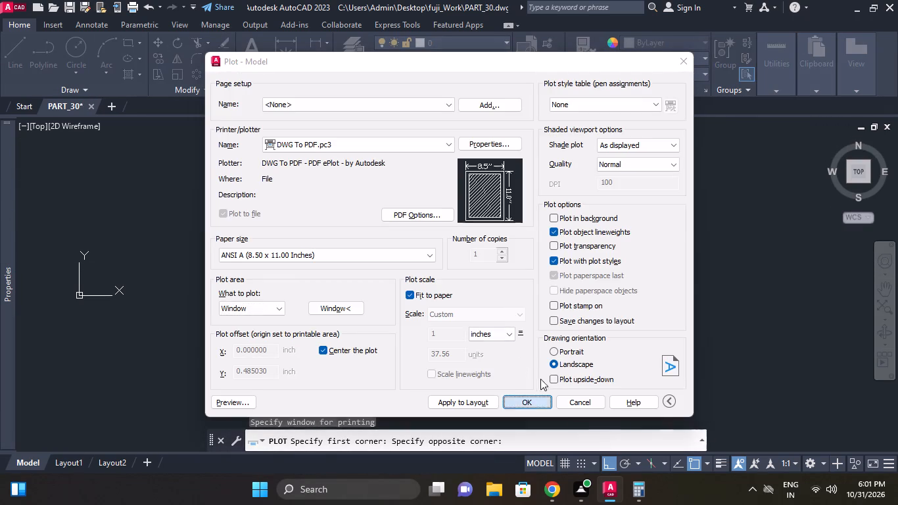
Save the plot as PART_30-Model.pdf in the Desktop's fuji_Work folder and close the PDF that opens.
{"action": "left_click", "coordinate": [287, 96]}
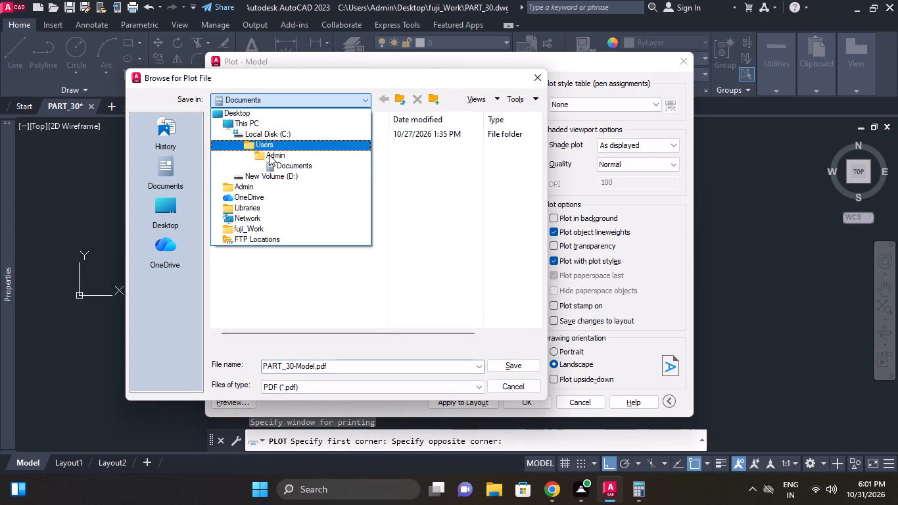
{"action": "left_click", "coordinate": [268, 110]}
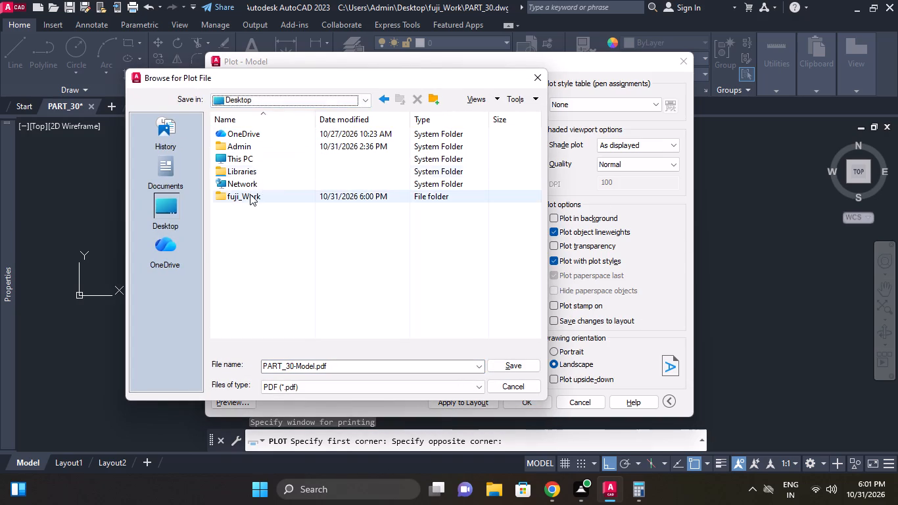
{"action": "double_click", "coordinate": [250, 194]}
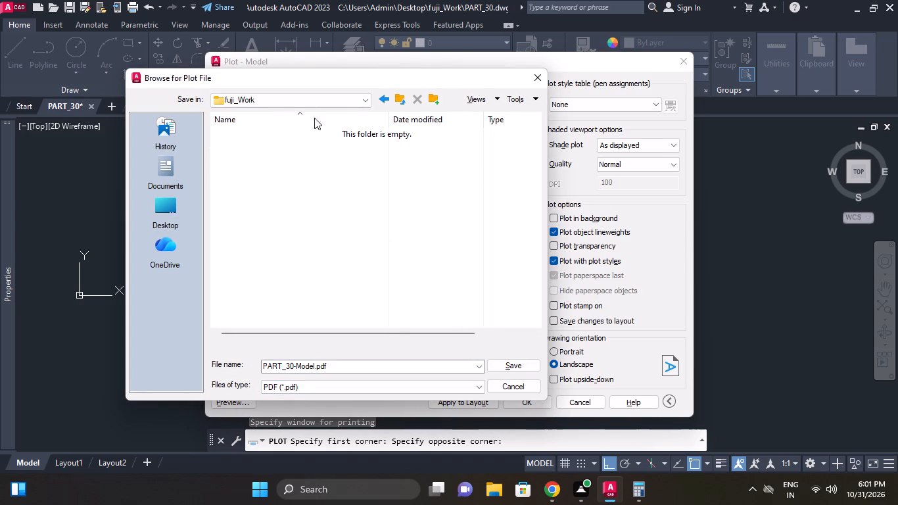
{"action": "left_click", "coordinate": [314, 102]}
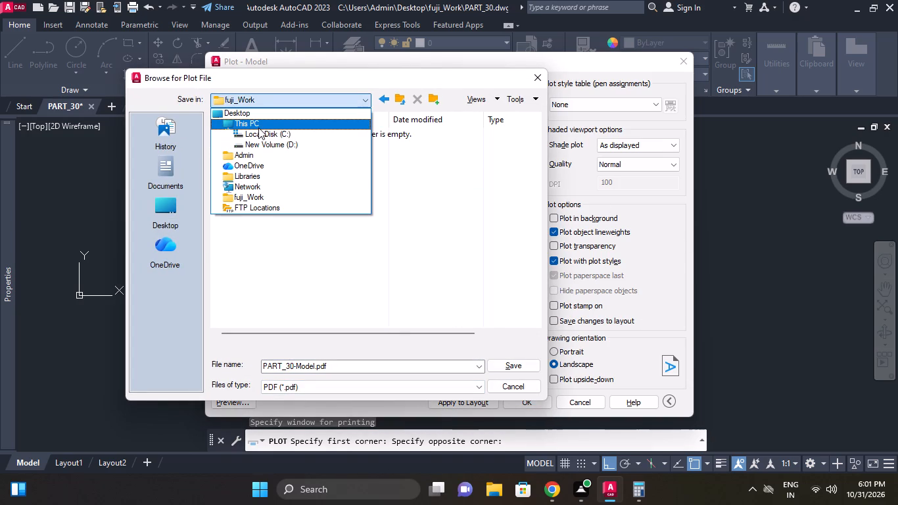
{"action": "left_click", "coordinate": [258, 128]}
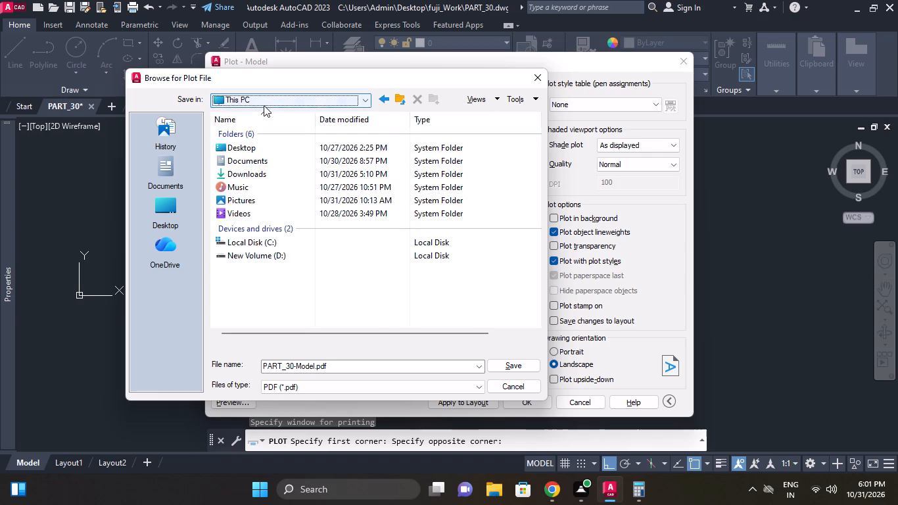
{"action": "left_click", "coordinate": [264, 105]}
{"action": "left_click", "coordinate": [248, 193]}
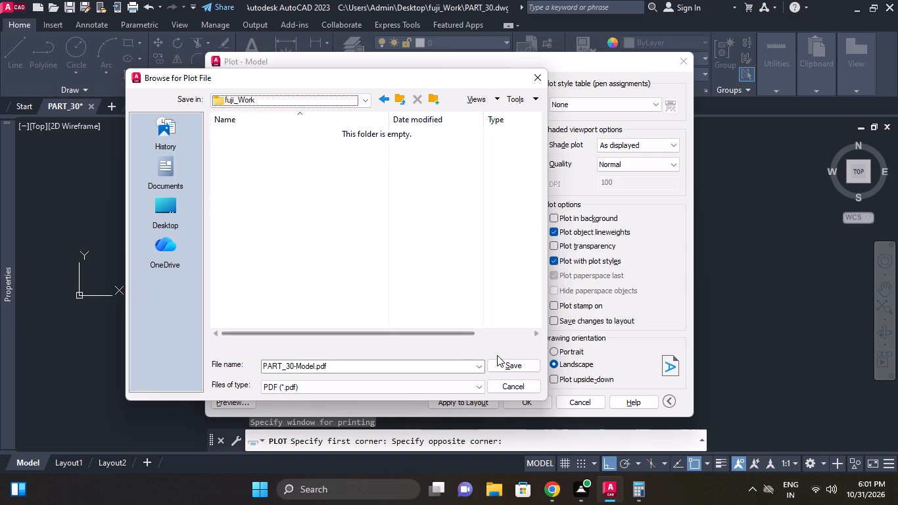
{"action": "left_click", "coordinate": [511, 362]}
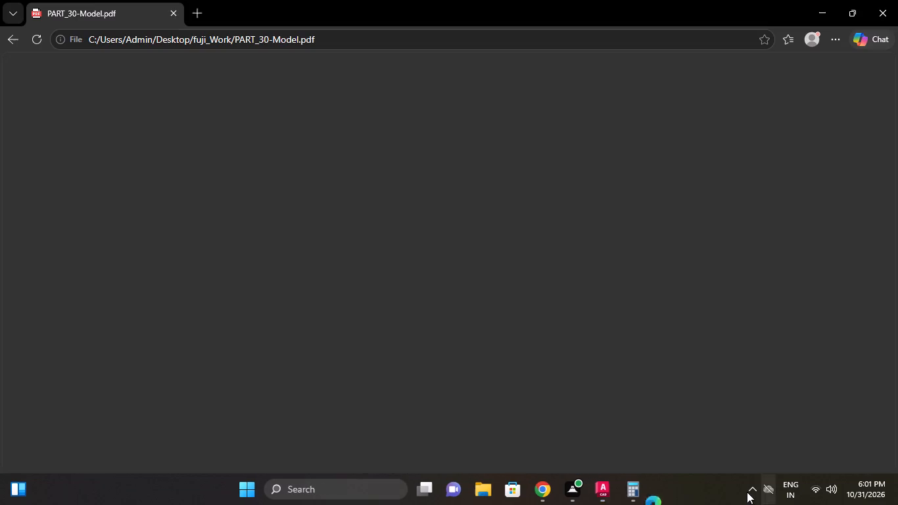
{"action": "left_click", "coordinate": [888, 17]}
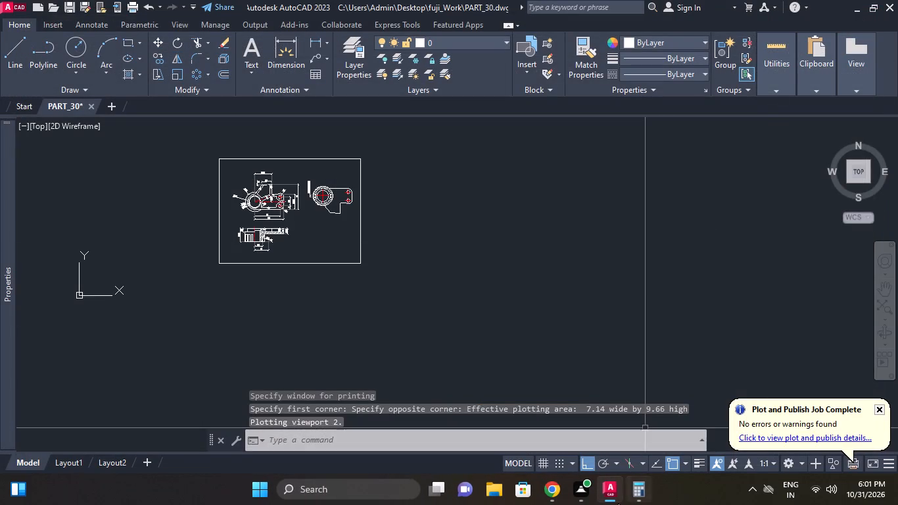